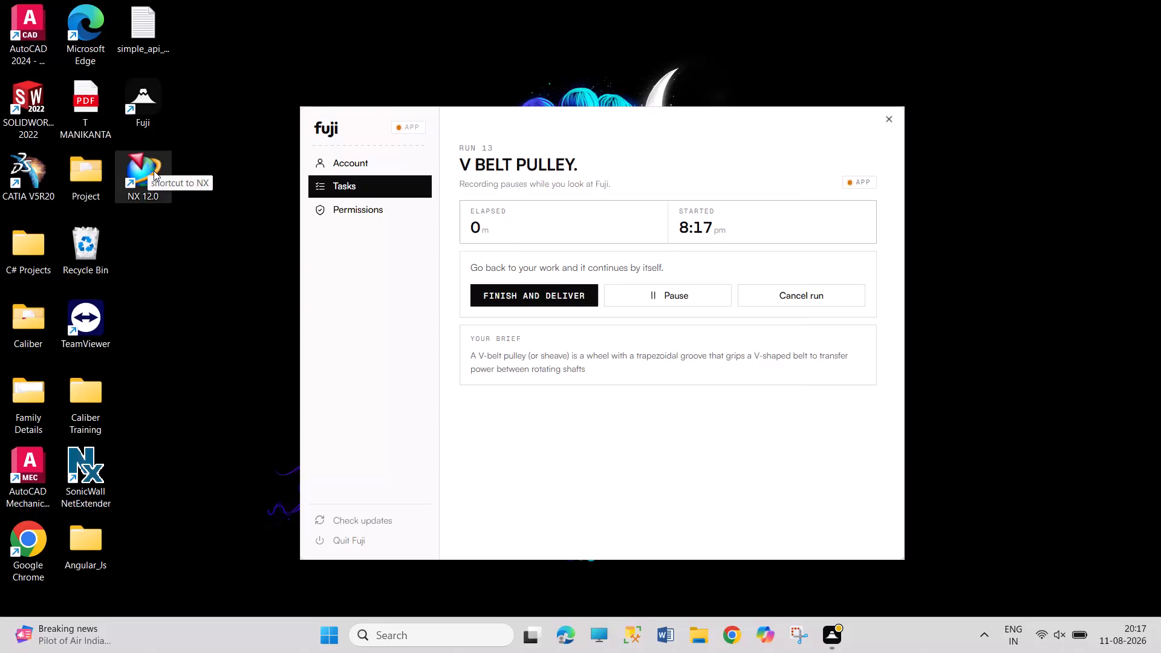
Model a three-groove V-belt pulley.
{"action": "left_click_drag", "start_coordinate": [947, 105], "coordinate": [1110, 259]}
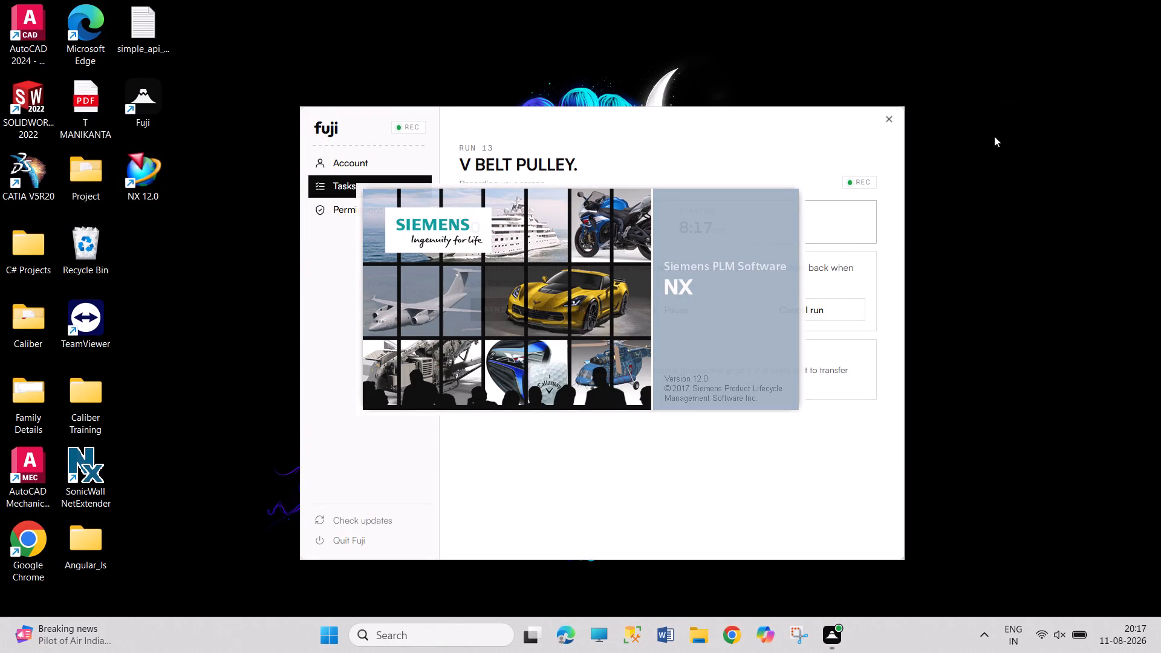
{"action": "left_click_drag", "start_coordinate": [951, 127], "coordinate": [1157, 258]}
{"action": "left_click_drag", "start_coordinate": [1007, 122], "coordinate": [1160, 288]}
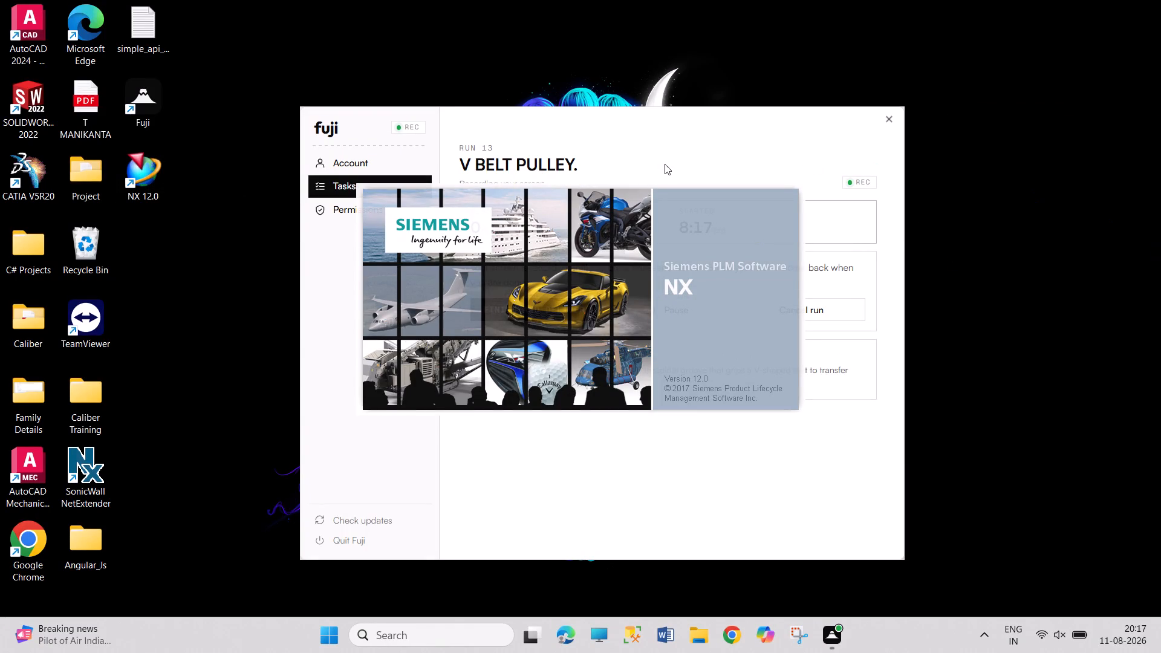
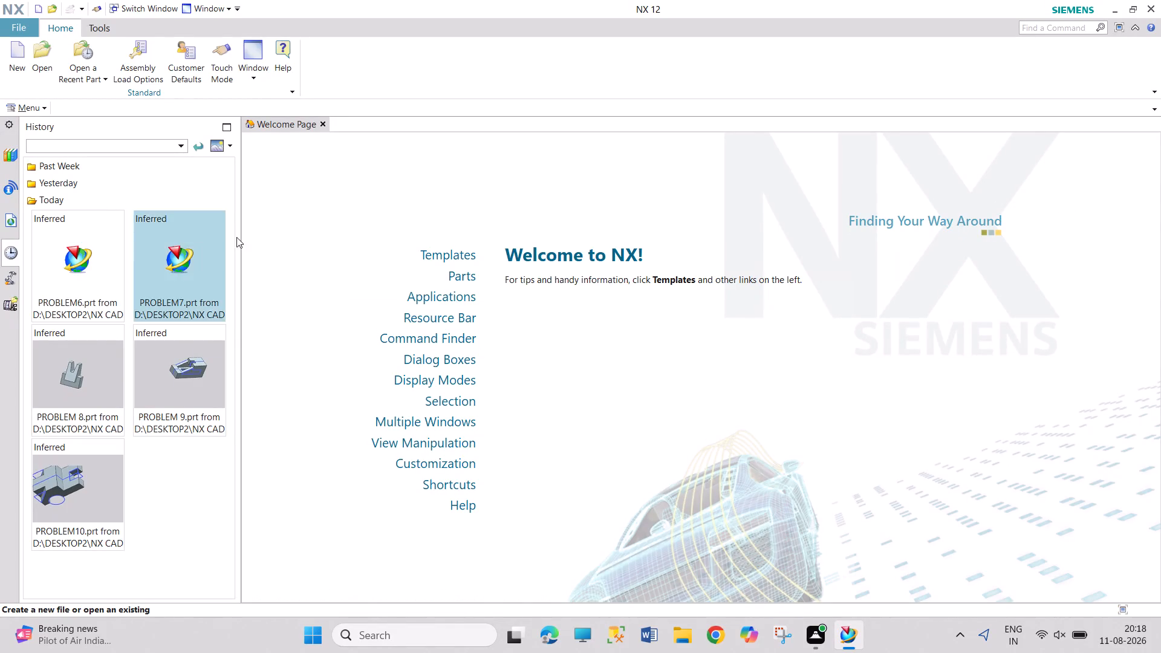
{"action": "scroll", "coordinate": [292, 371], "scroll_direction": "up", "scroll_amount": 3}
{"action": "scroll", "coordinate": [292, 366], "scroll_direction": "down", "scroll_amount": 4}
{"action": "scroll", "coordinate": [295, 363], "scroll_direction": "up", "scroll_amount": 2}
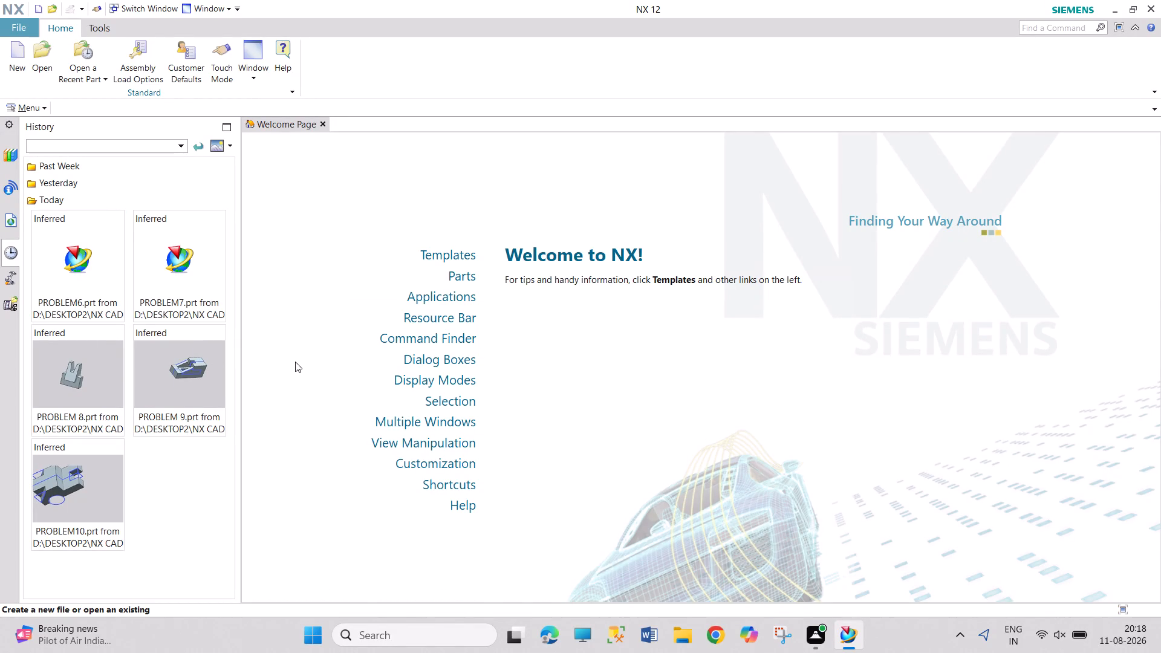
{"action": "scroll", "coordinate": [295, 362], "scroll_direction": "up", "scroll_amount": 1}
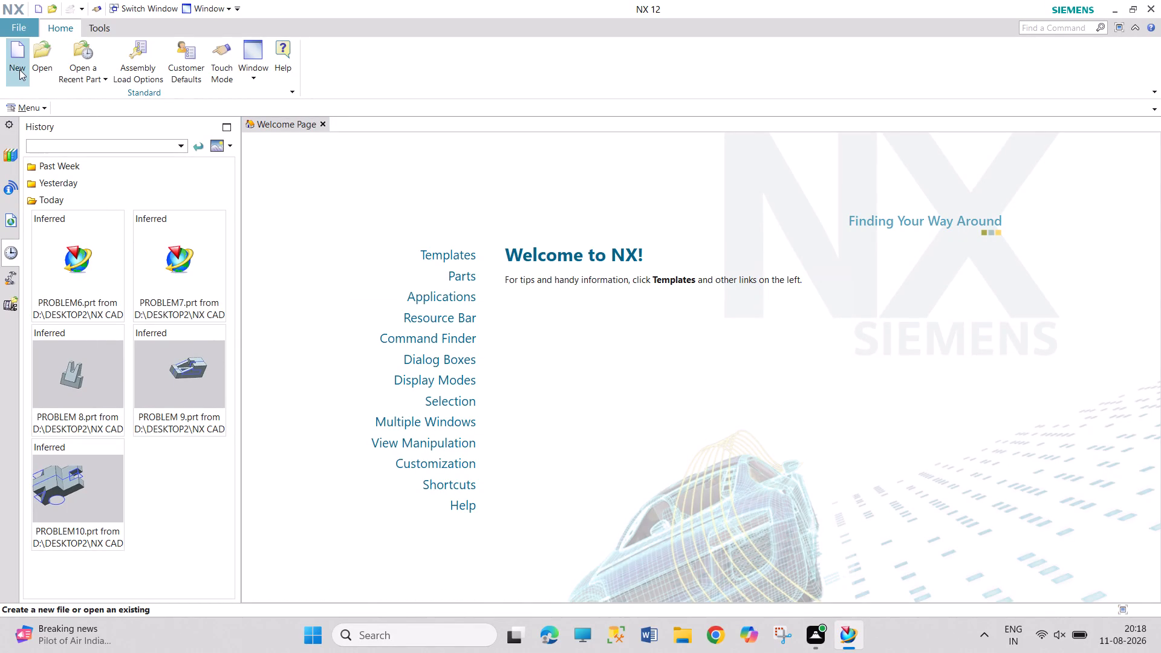
Create a new model part in millimetres.
{"action": "left_click", "coordinate": [19, 70]}
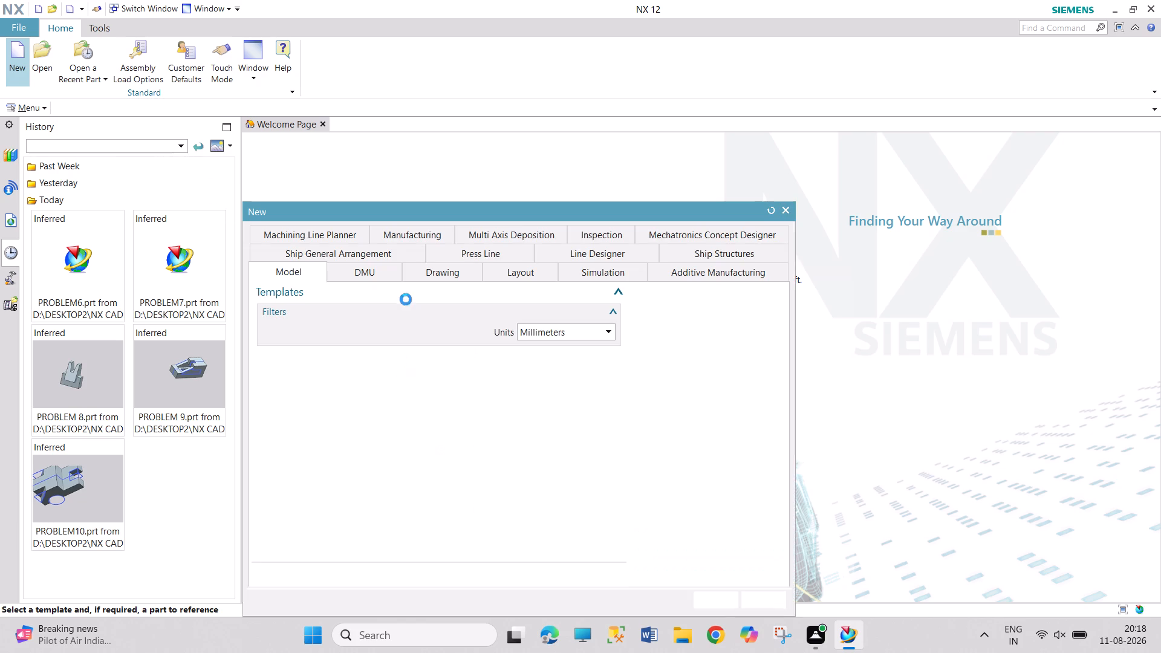
{"action": "left_click", "coordinate": [738, 606]}
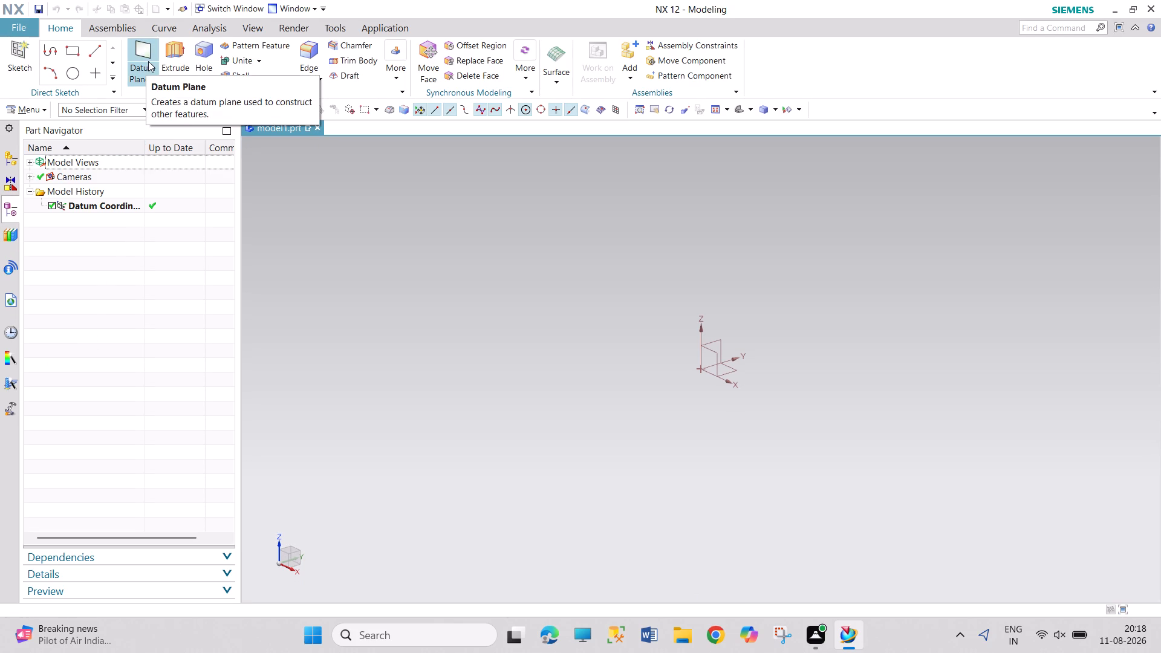
Create a sketch on the XY plane in the sketch task environment.
{"action": "left_click", "coordinate": [24, 62]}
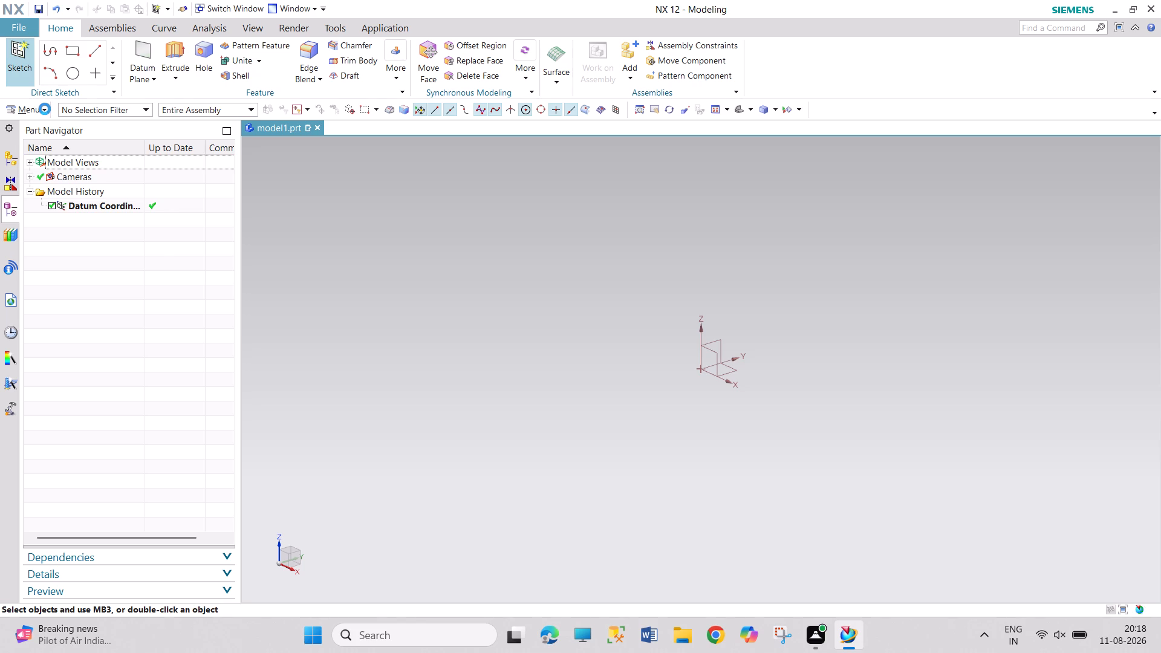
{"action": "left_click", "coordinate": [45, 110]}
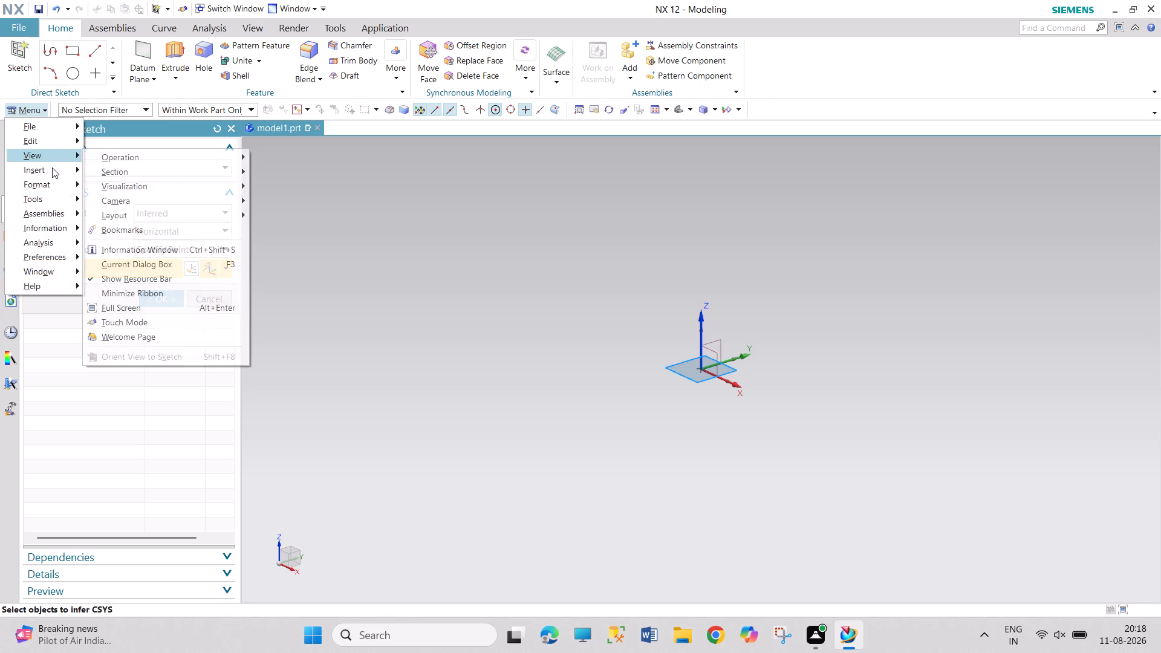
{"action": "left_click", "coordinate": [52, 168]}
{"action": "left_click", "coordinate": [135, 188]}
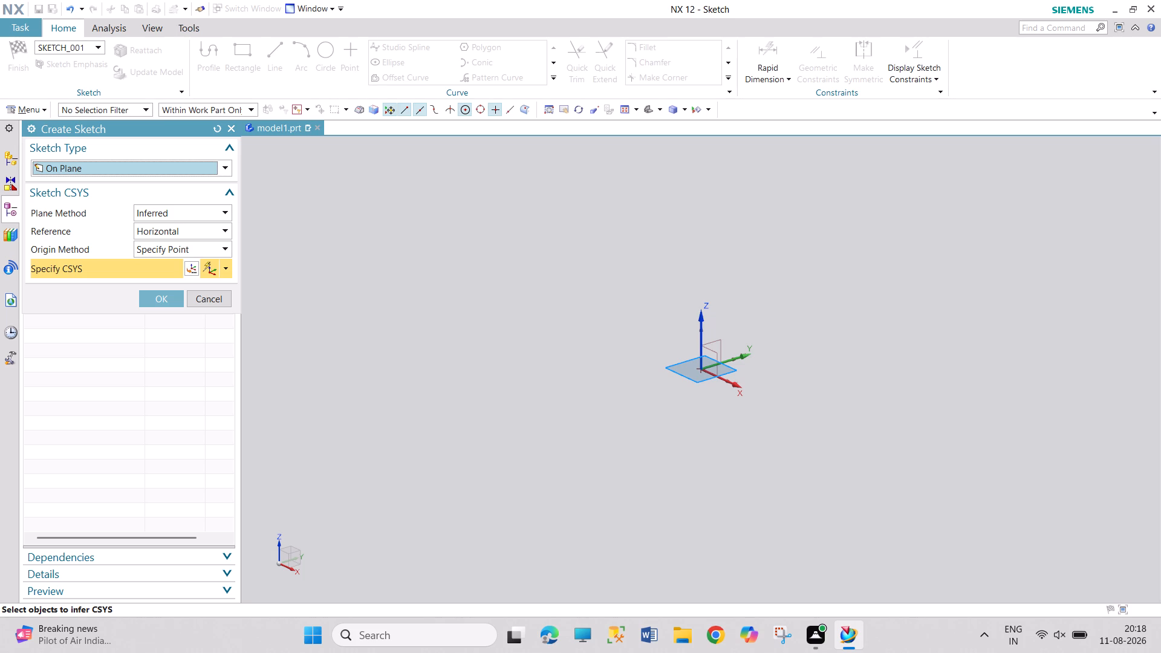
{"action": "left_click", "coordinate": [160, 296]}
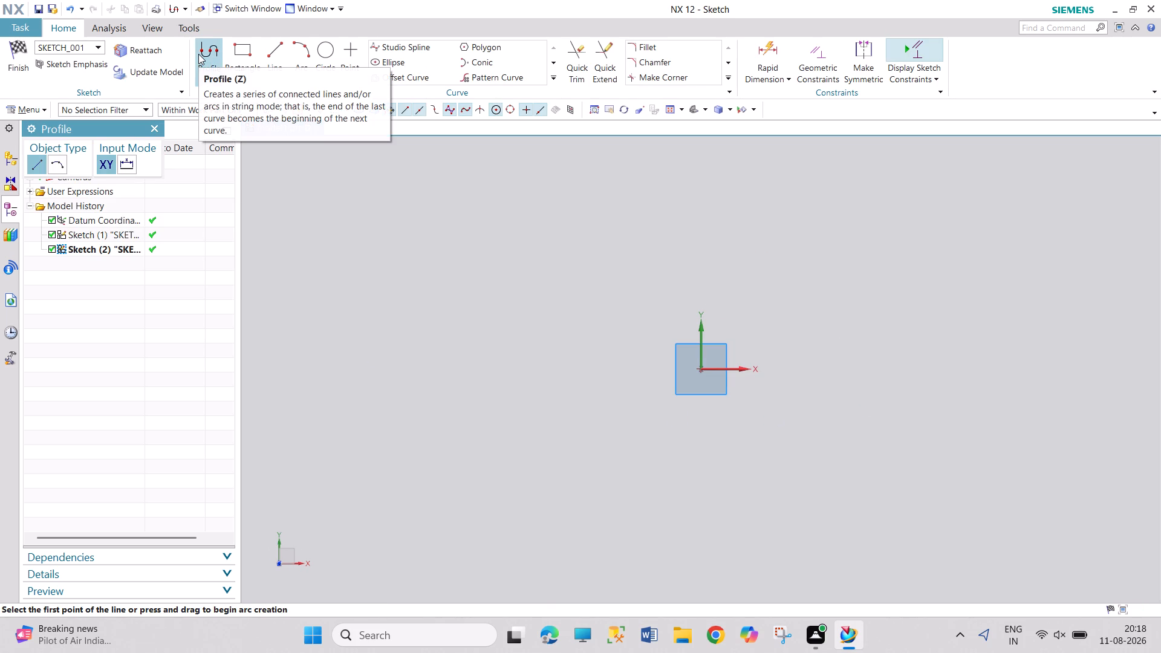
Sketch a rectangle about 64 mm wide and 92 mm high, with its bottom edge just above the origin.
{"action": "left_click", "coordinate": [244, 51]}
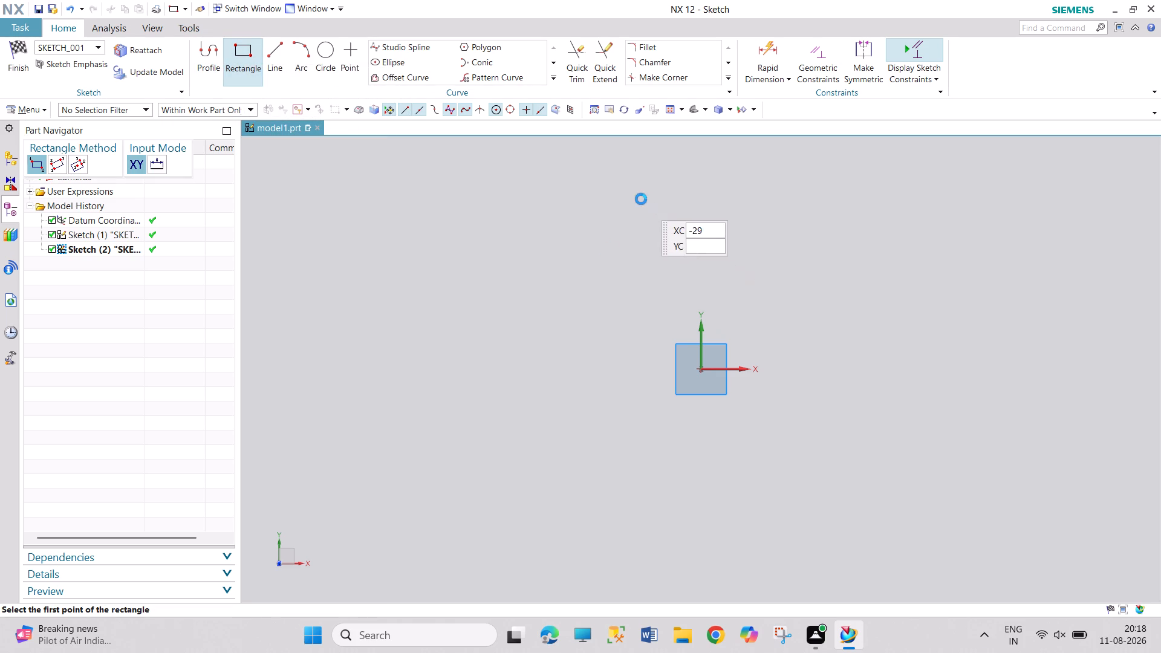
{"action": "left_click_drag", "start_coordinate": [632, 167], "coordinate": [632, 173]}
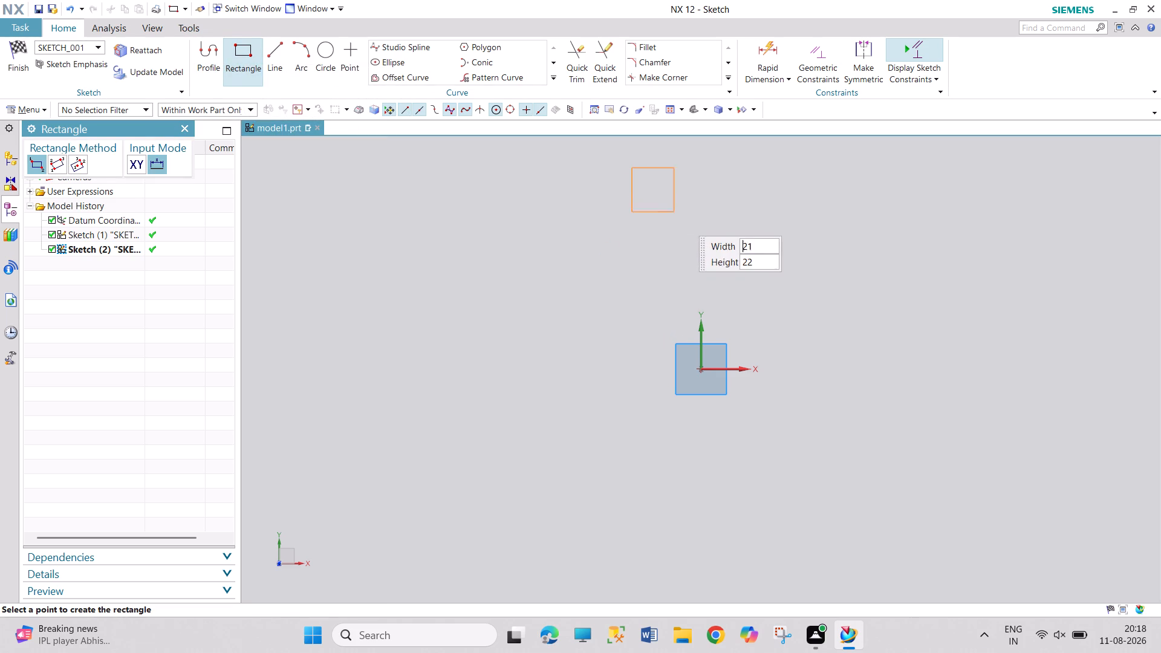
{"action": "left_click", "coordinate": [767, 360]}
{"action": "key", "text": "Escape"}
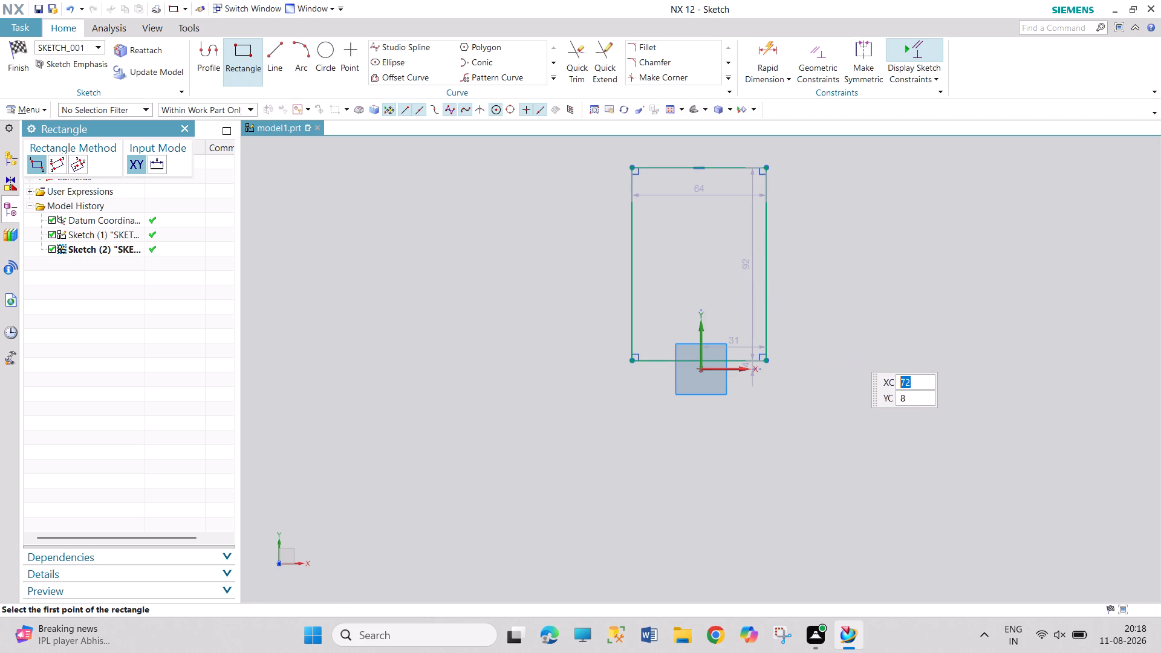
{"action": "key", "text": "Escape"}
{"action": "key", "text": "Escape"}
Make the rectangle's bottom edge collinear with the sketch X axis.
{"action": "left_click", "coordinate": [822, 59]}
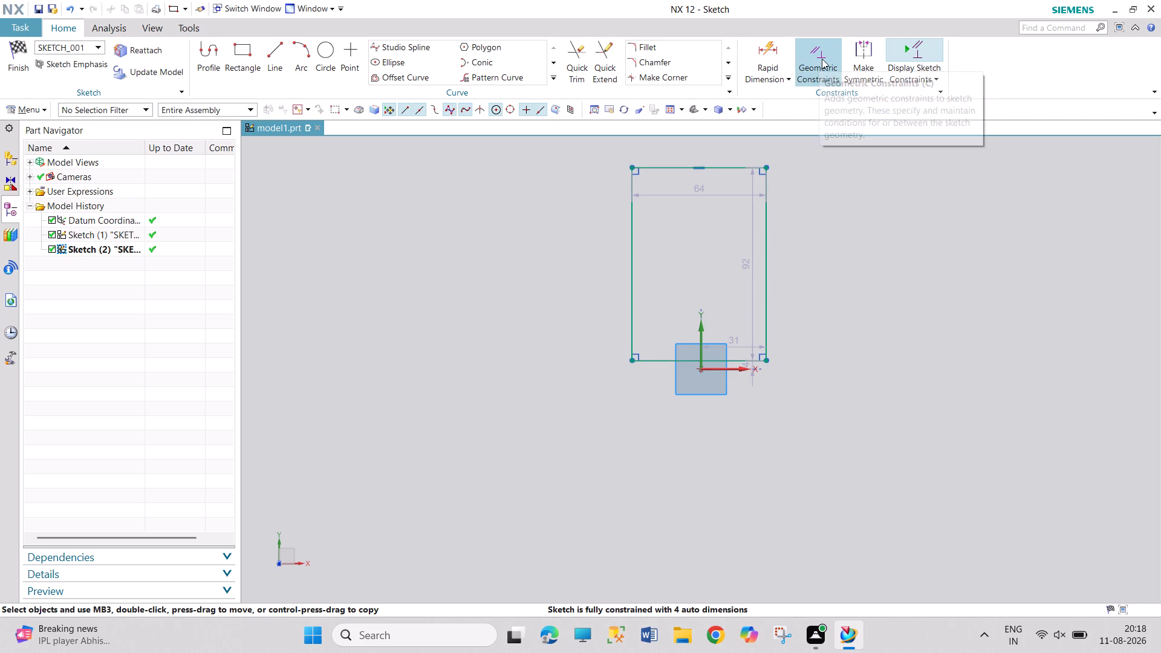
{"action": "left_click", "coordinate": [586, 369]}
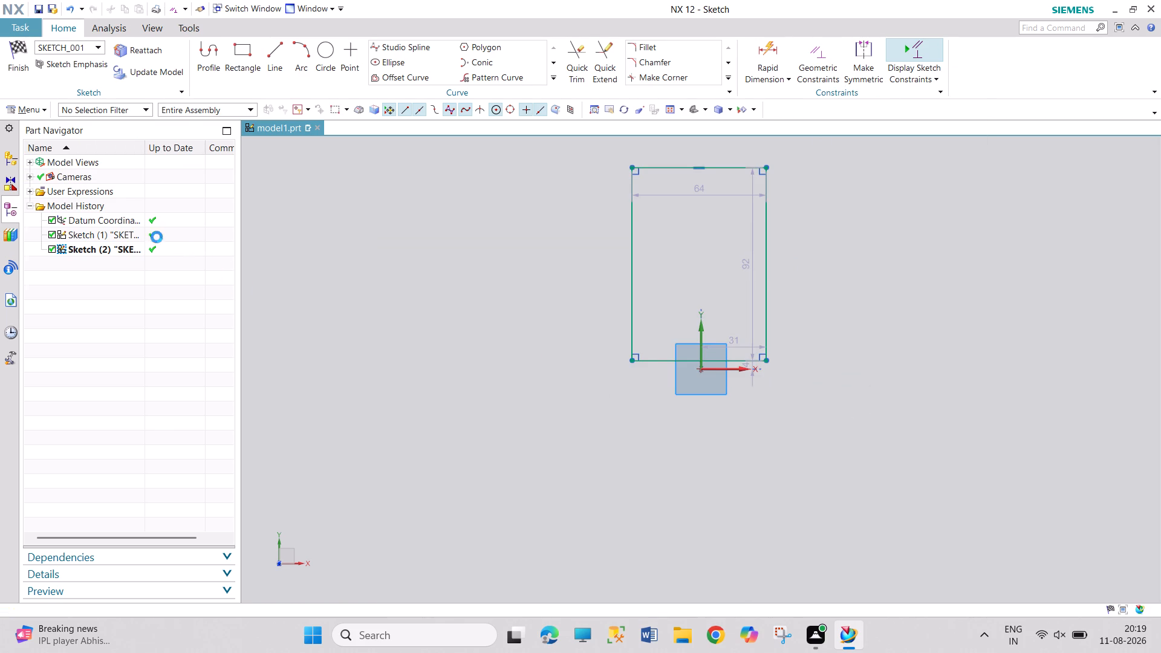
{"action": "left_click", "coordinate": [744, 359]}
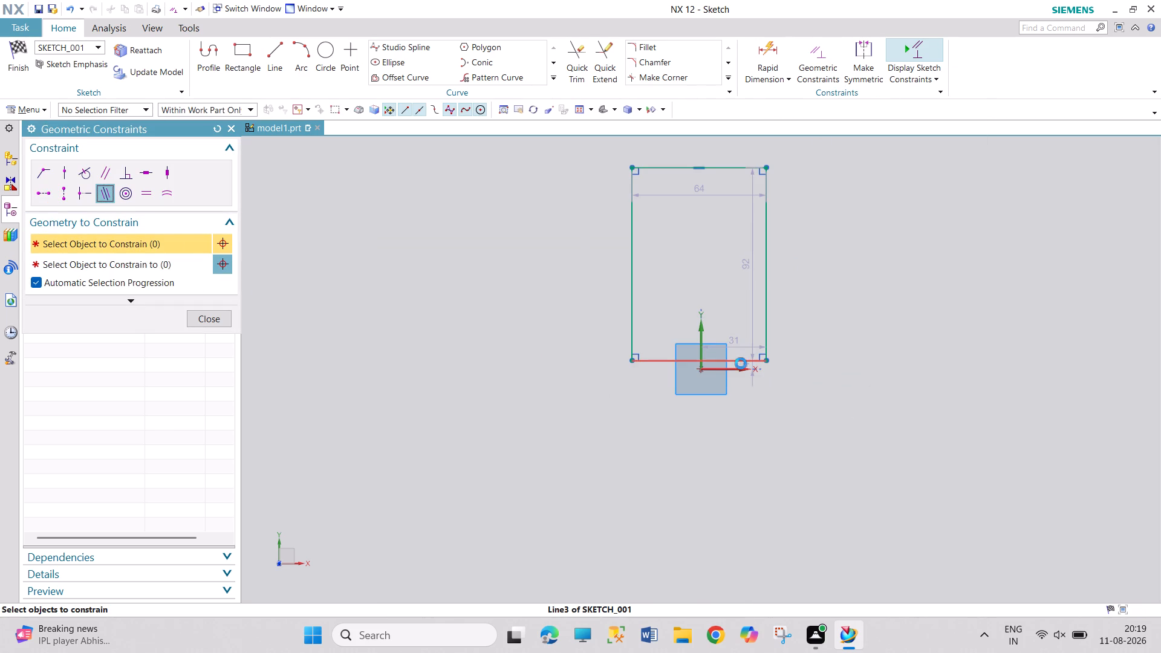
{"action": "left_click", "coordinate": [732, 369]}
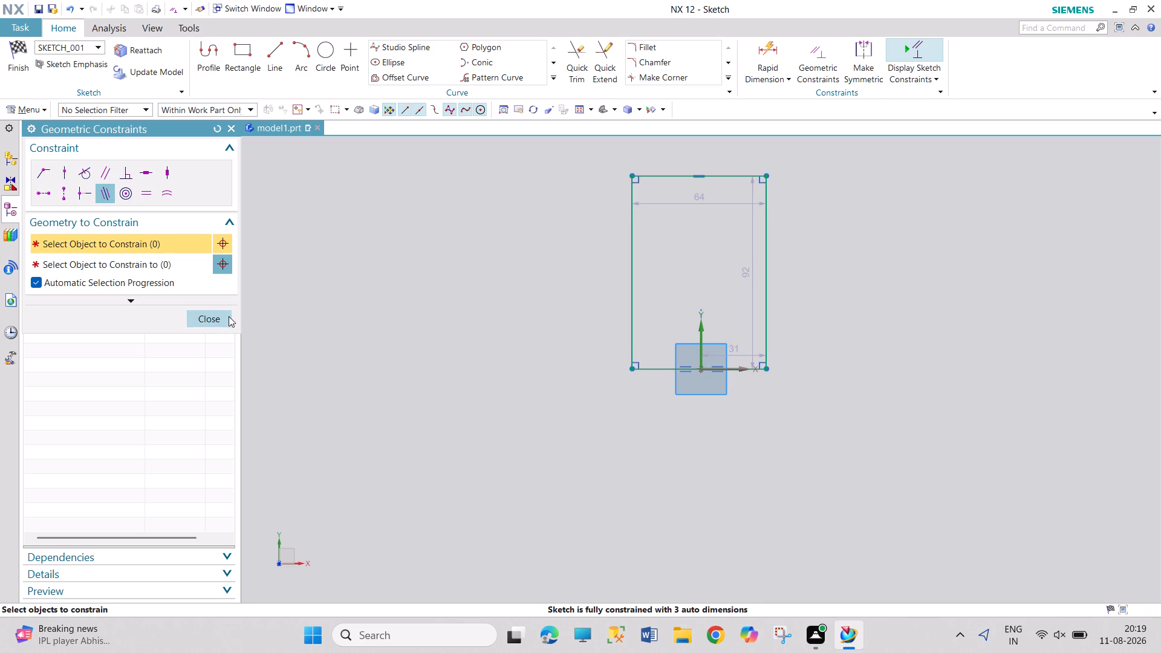
{"action": "left_click", "coordinate": [226, 319]}
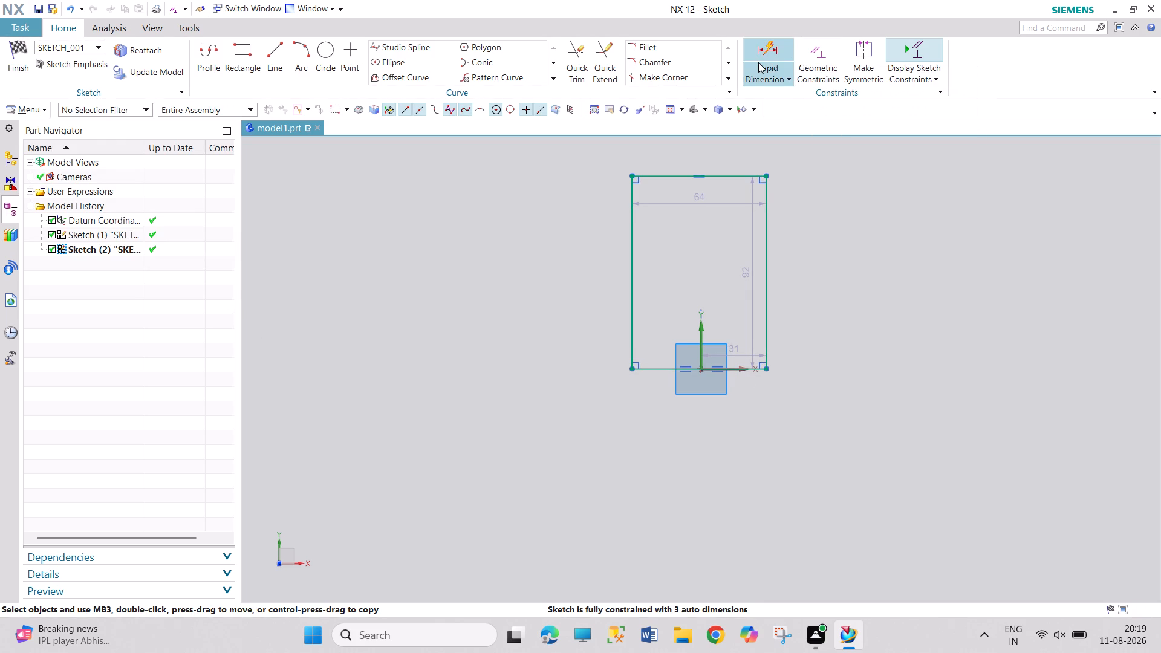
Make the rectangle's two vertical sides symmetric about the sketch Y axis.
{"action": "left_click", "coordinate": [871, 58]}
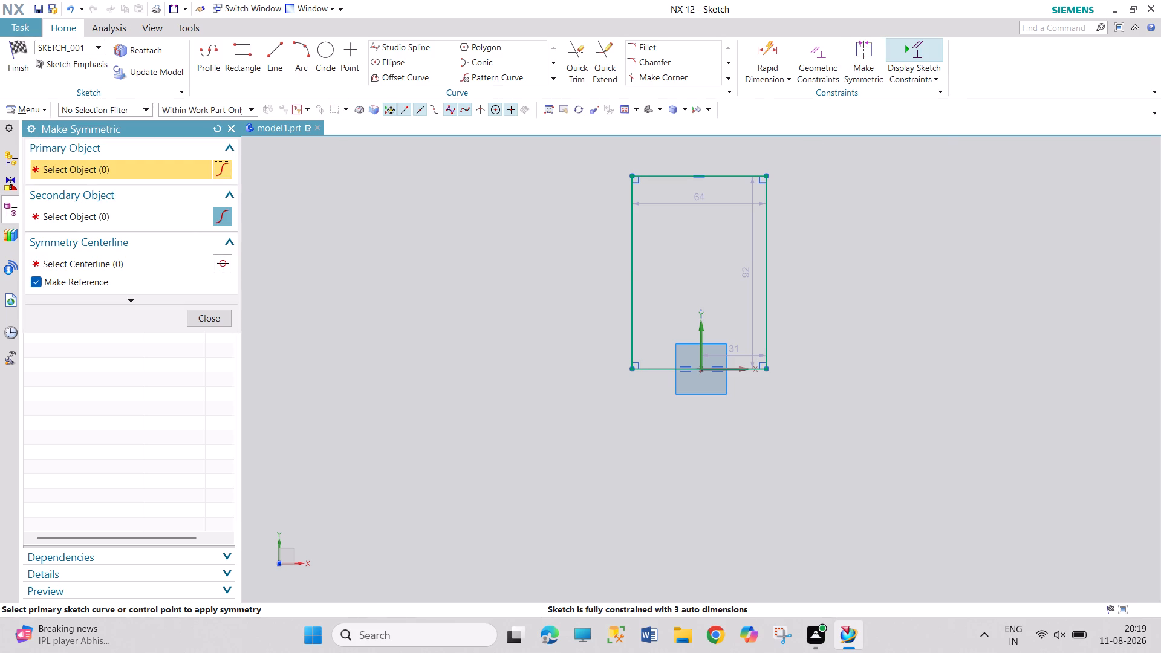
{"action": "left_click", "coordinate": [634, 267]}
{"action": "left_click", "coordinate": [769, 276]}
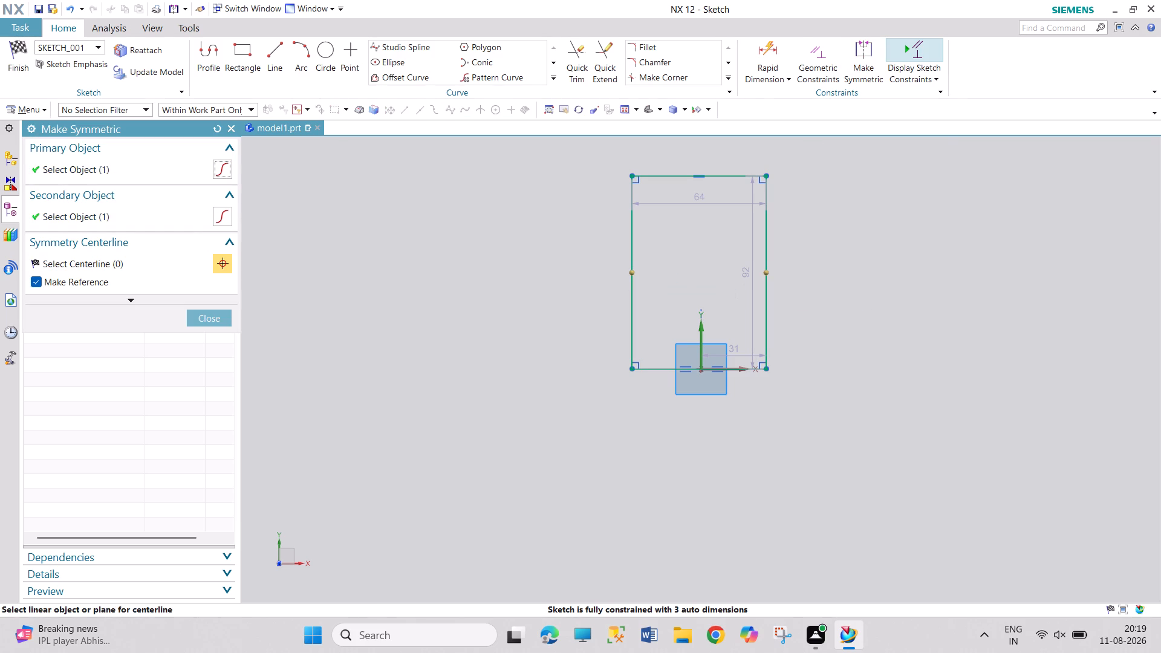
{"action": "left_click", "coordinate": [701, 339]}
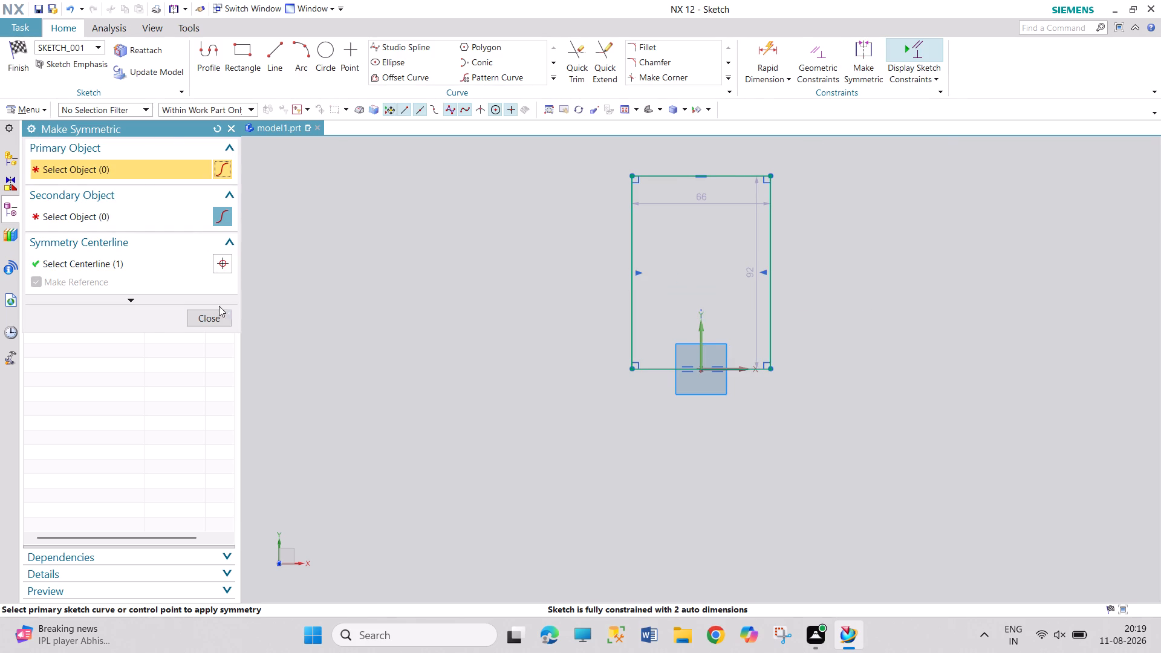
{"action": "left_click", "coordinate": [215, 314]}
Reposition the width dimension above the rectangle and the height dimension outside its right side.
{"action": "left_click_drag", "start_coordinate": [702, 206], "coordinate": [720, 151]}
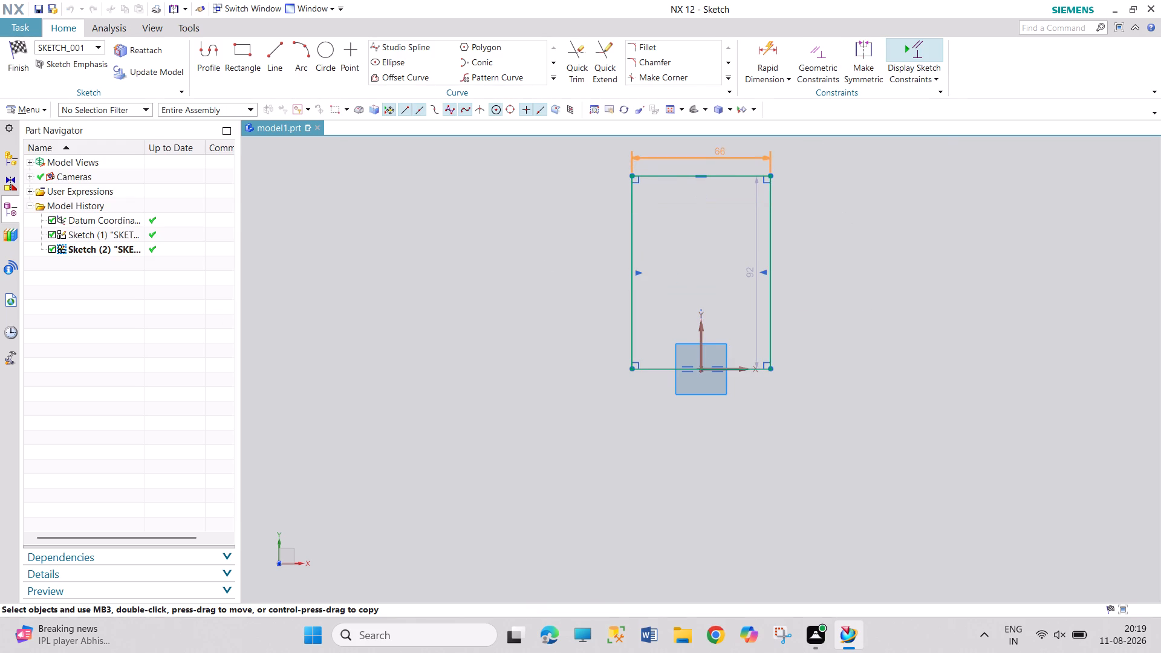
{"action": "left_click_drag", "start_coordinate": [720, 151], "coordinate": [726, 140]}
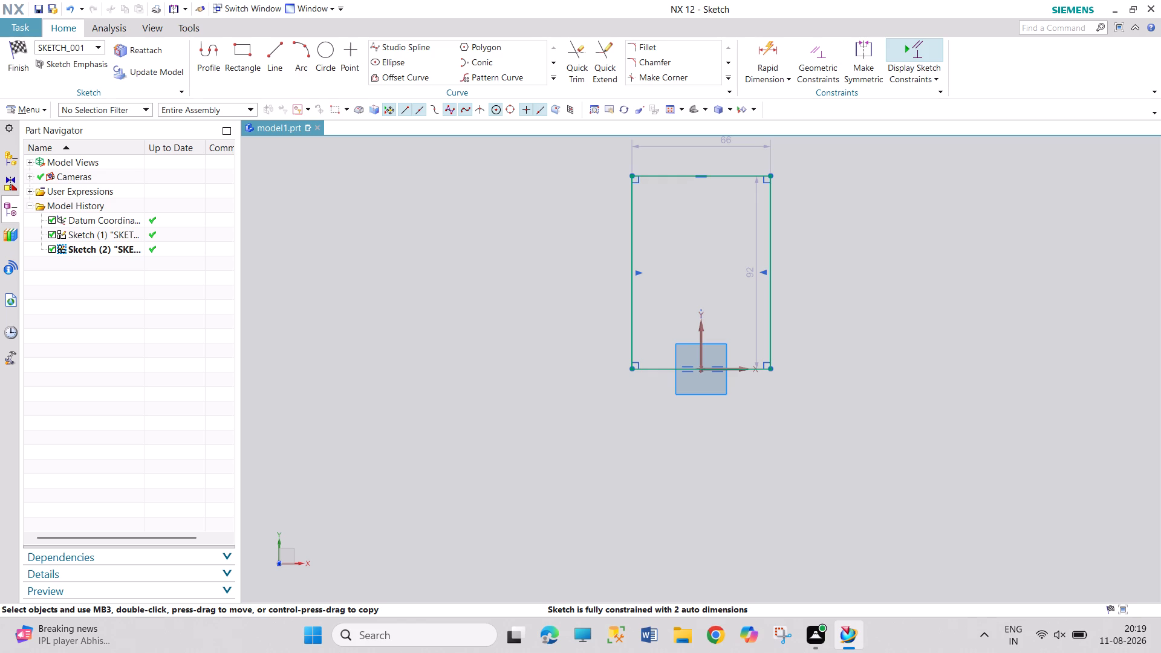
{"action": "left_click_drag", "start_coordinate": [752, 271], "coordinate": [820, 282]}
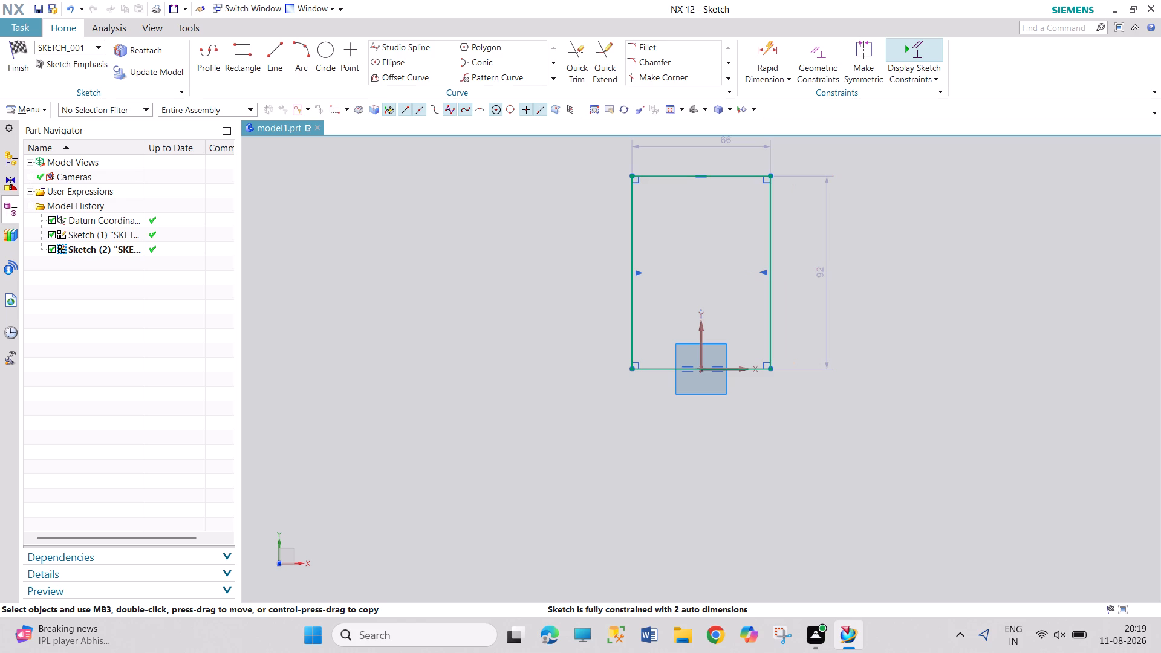
Set the rectangle's height to 125 mm.
{"action": "double_click", "coordinate": [821, 270]}
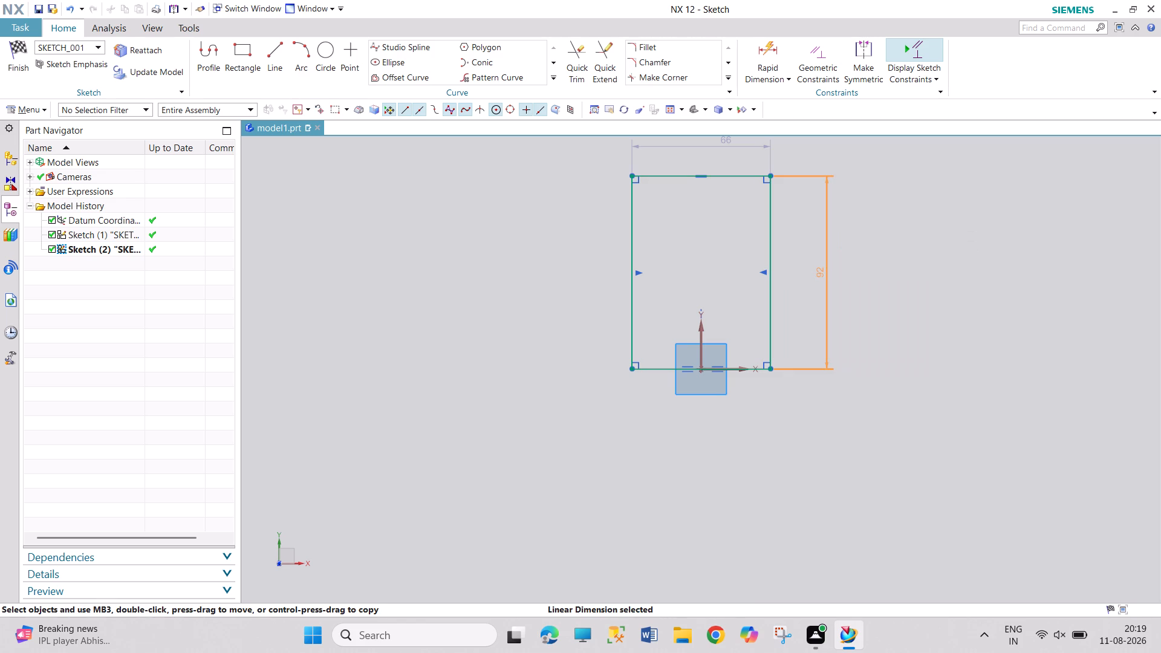
{"action": "double_click", "coordinate": [811, 273]}
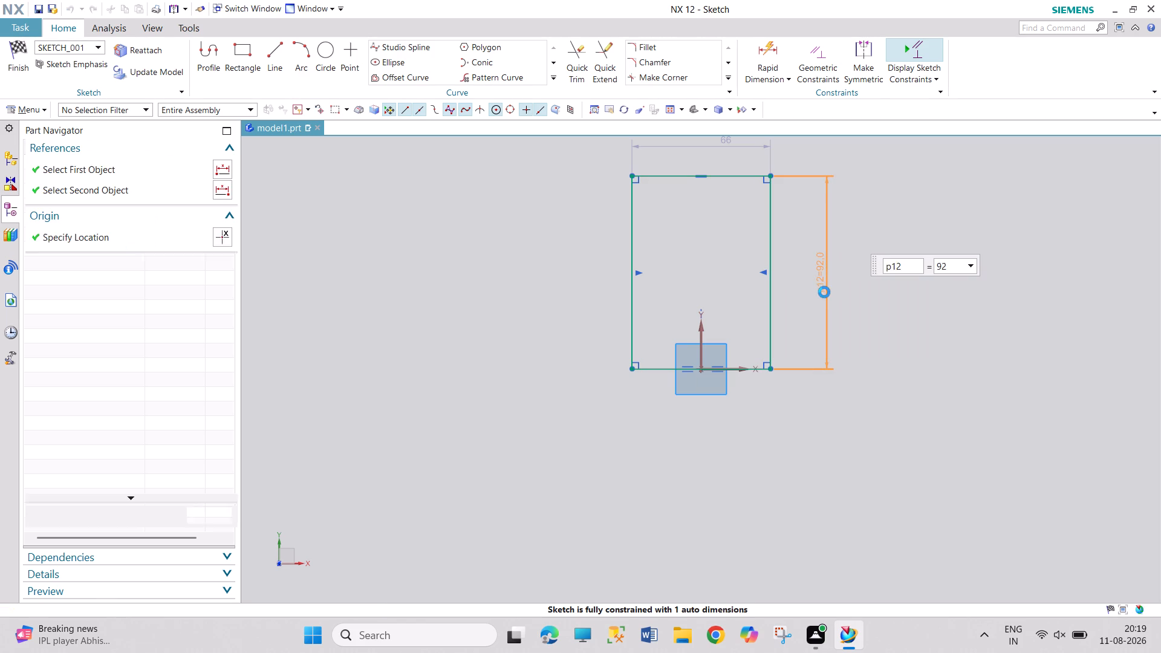
{"action": "type", "text": "125"}
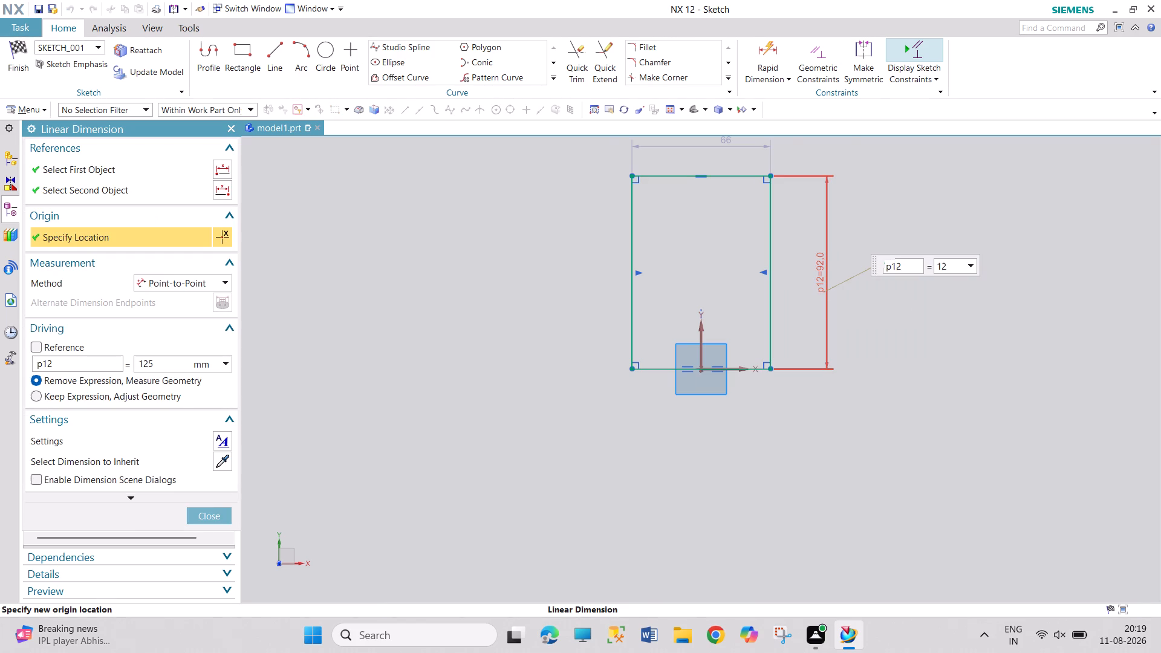
{"action": "key", "text": "Return"}
Set the rectangle's width to 78 mm.
{"action": "scroll", "coordinate": [850, 244], "scroll_direction": "down", "scroll_amount": 4}
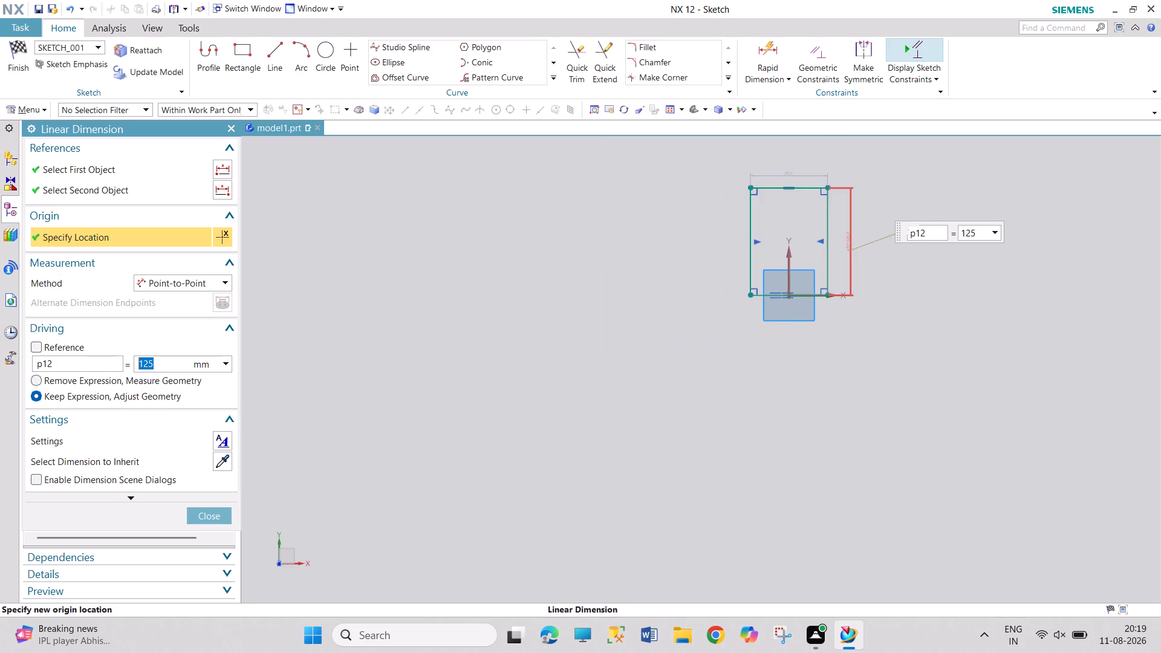
{"action": "scroll", "coordinate": [873, 204], "scroll_direction": "up", "scroll_amount": 3}
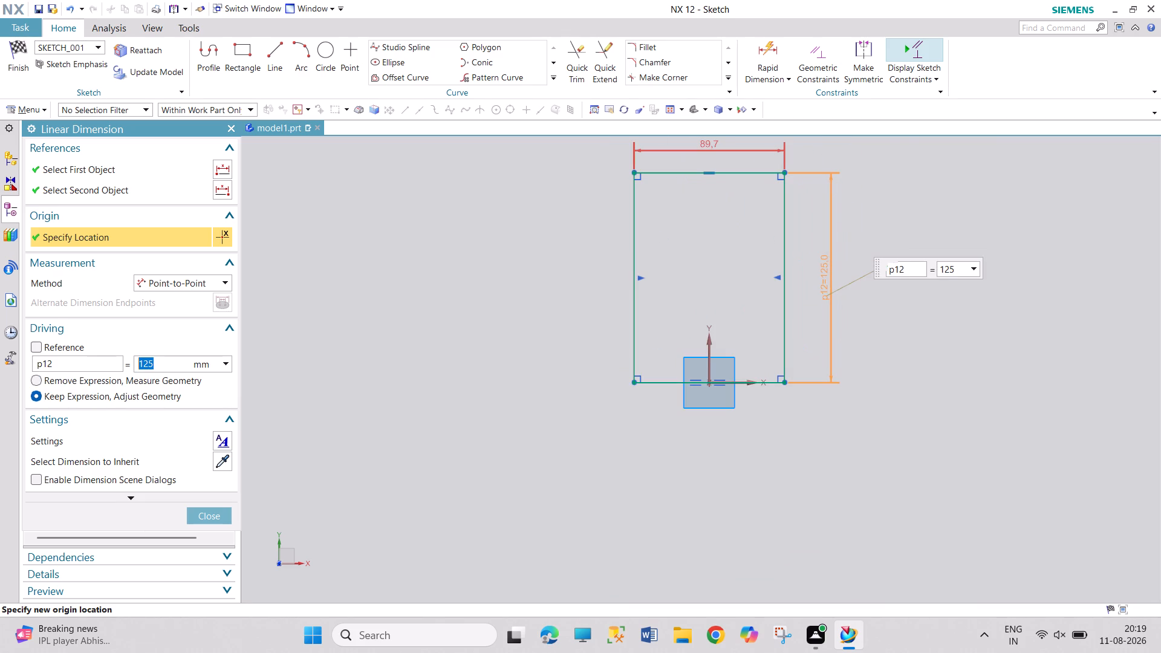
{"action": "double_click", "coordinate": [708, 146]}
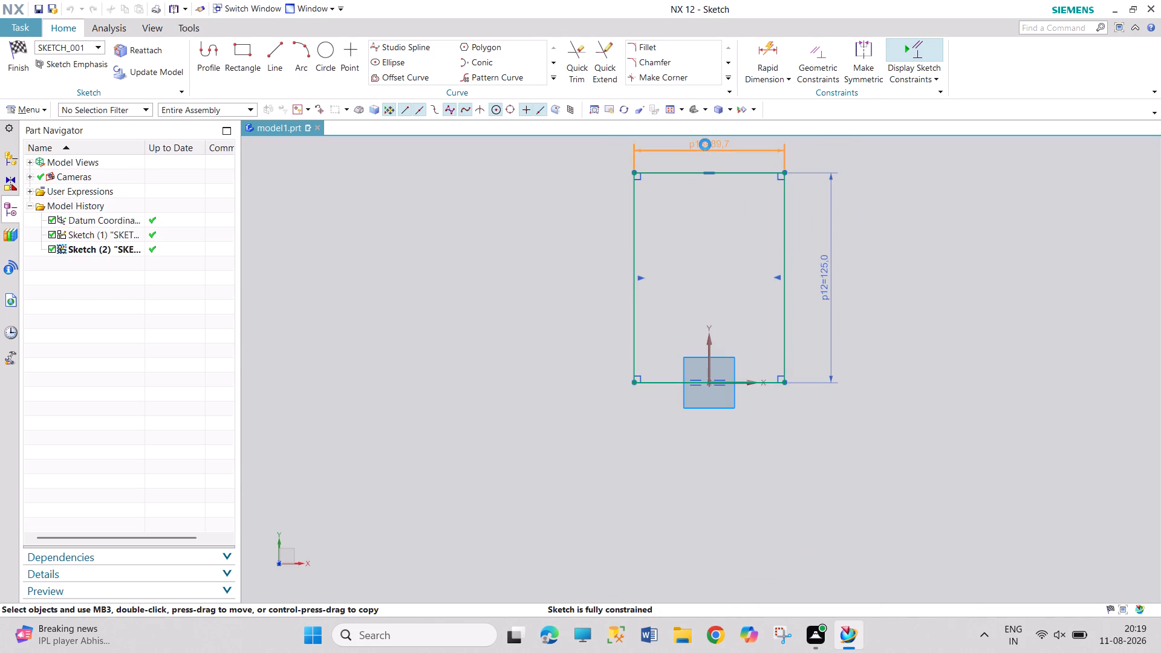
{"action": "type", "text": "78"}
{"action": "key", "text": "Return"}
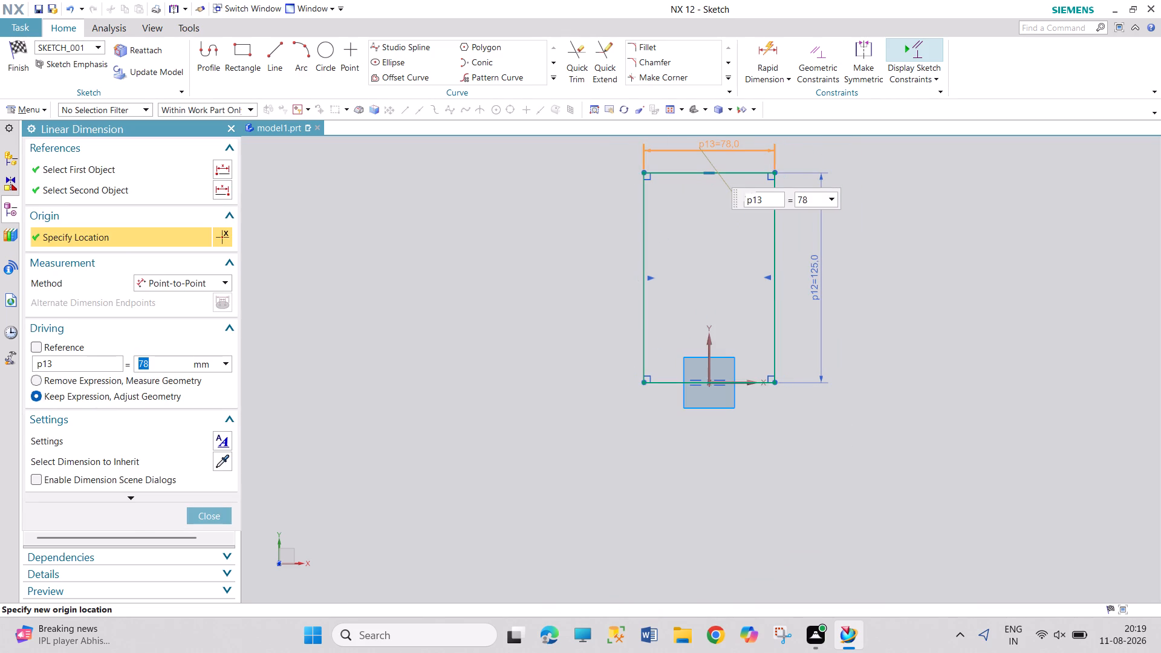
{"action": "left_click", "coordinate": [213, 517]}
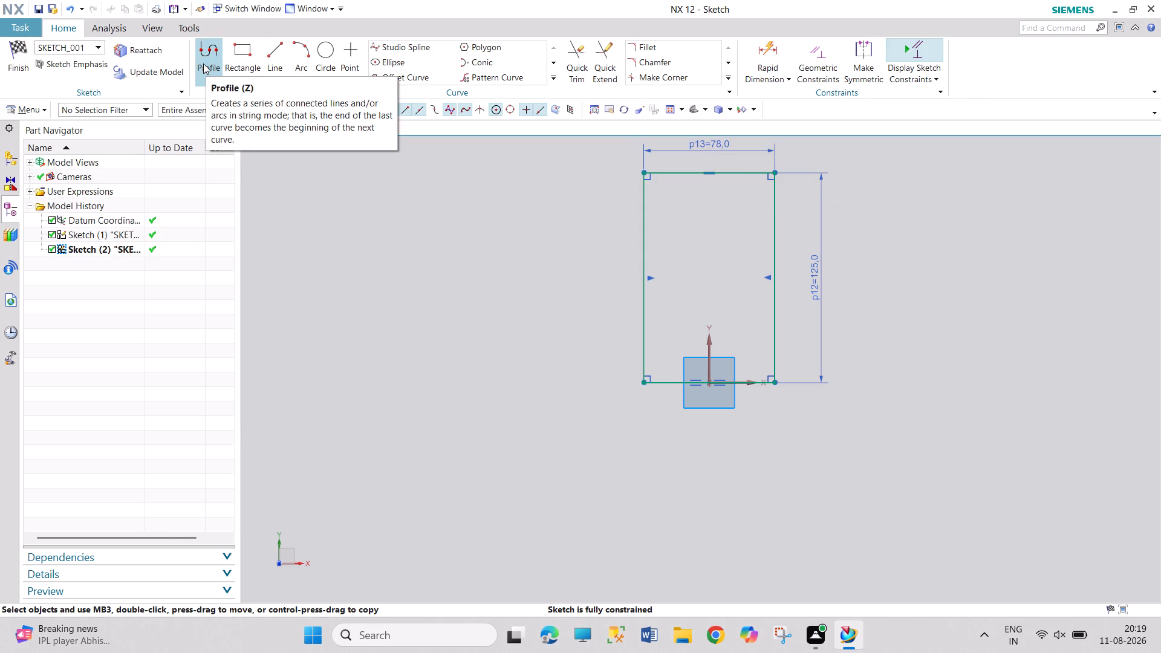
Draw a horizontal line about 23 mm long inside the rectangle, about 24 mm below its top edge, with the Profile tool.
{"action": "left_click", "coordinate": [203, 63]}
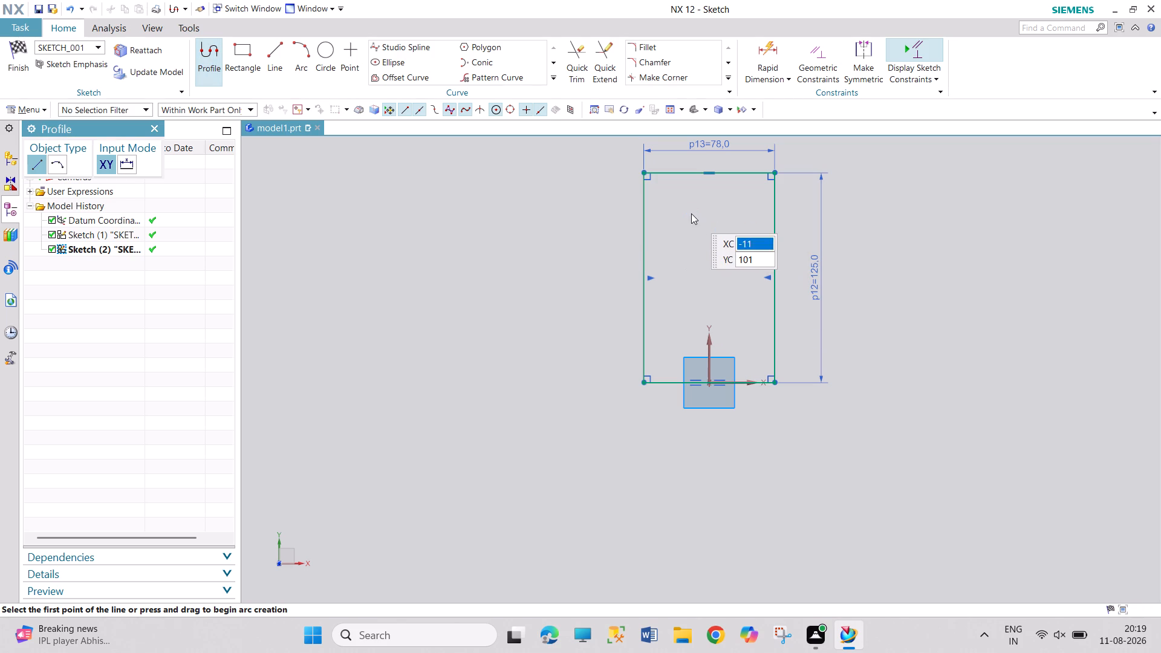
{"action": "left_click", "coordinate": [691, 213]}
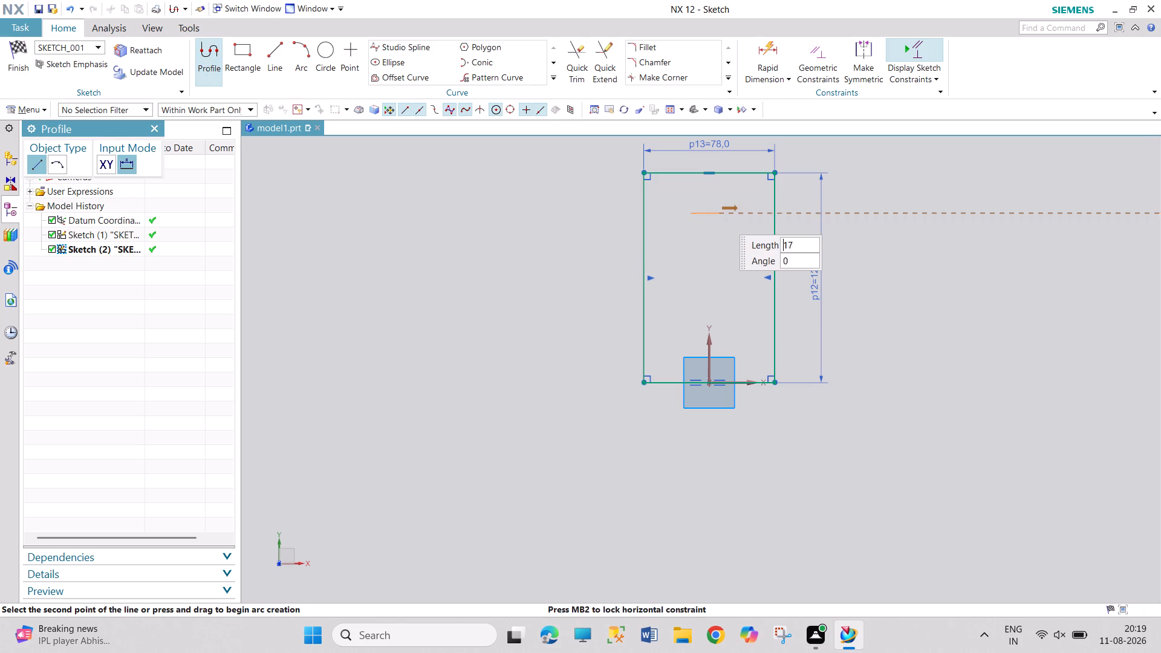
{"action": "left_click", "coordinate": [730, 213]}
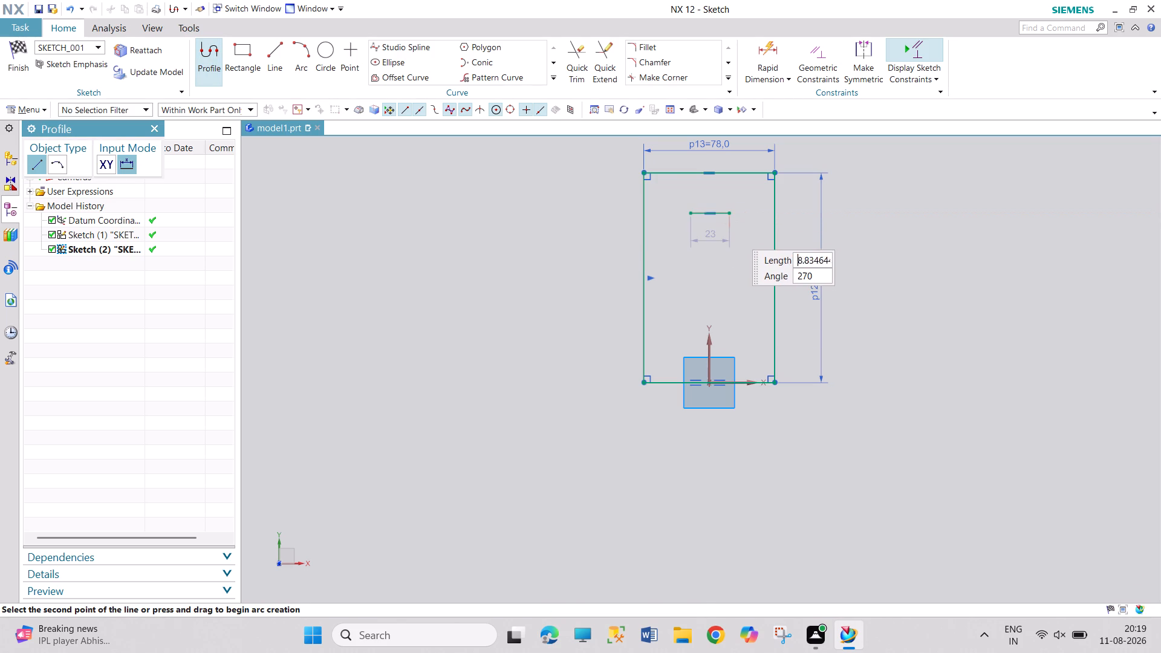
{"action": "key", "text": "Escape"}
{"action": "key", "text": "Escape"}
{"action": "key", "text": "Escape"}
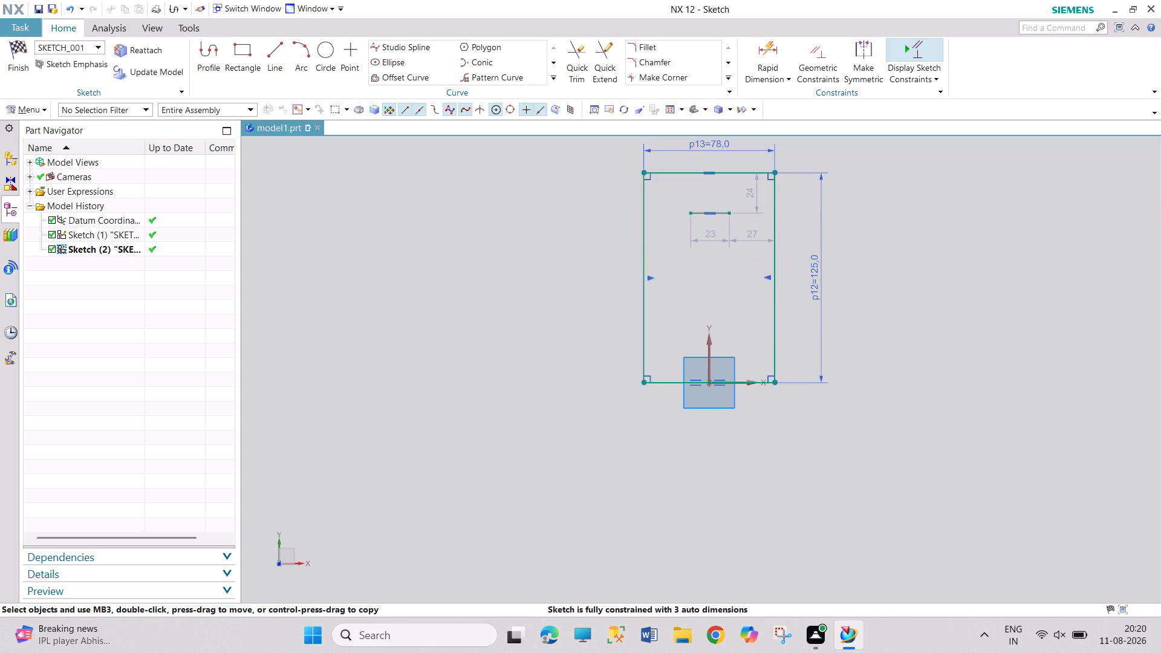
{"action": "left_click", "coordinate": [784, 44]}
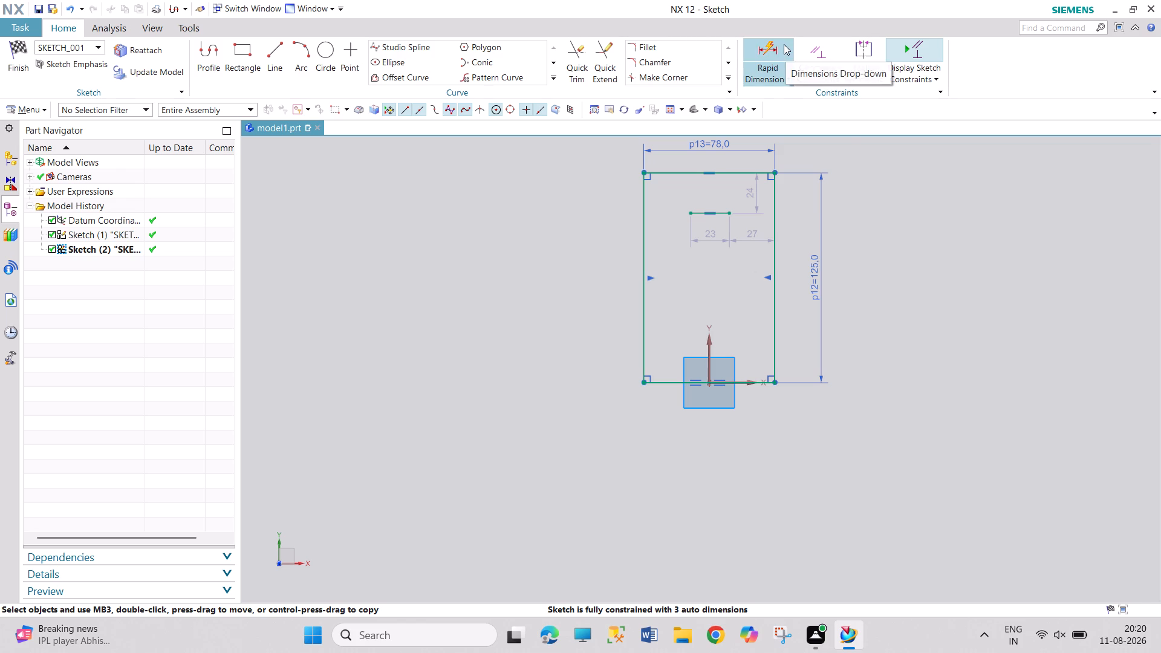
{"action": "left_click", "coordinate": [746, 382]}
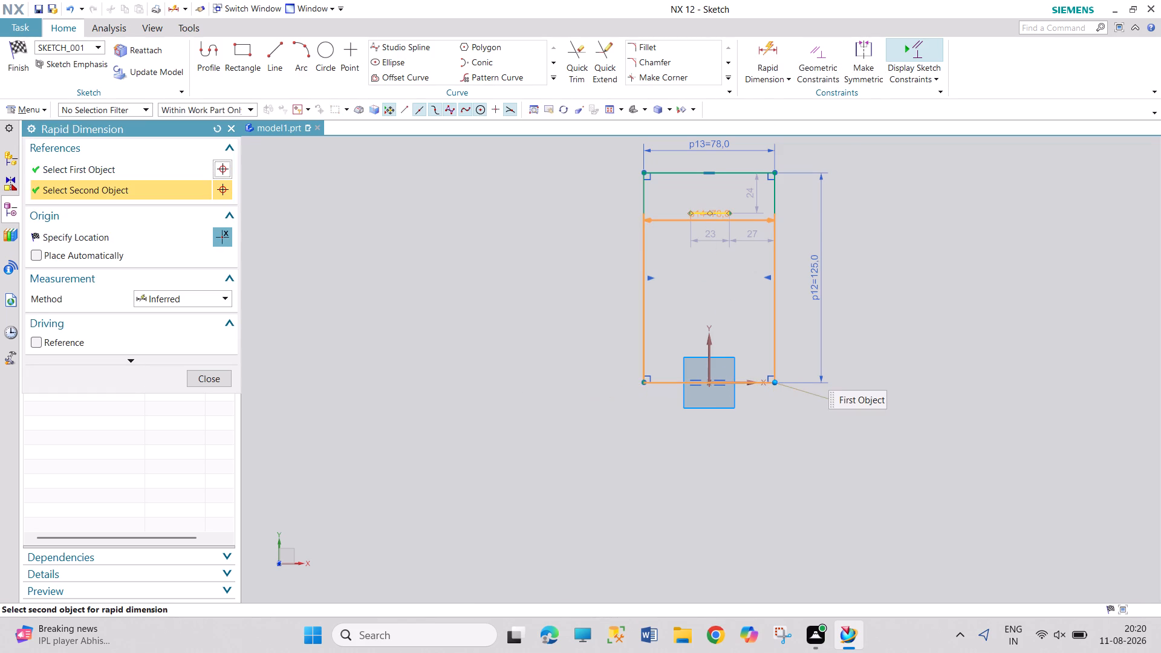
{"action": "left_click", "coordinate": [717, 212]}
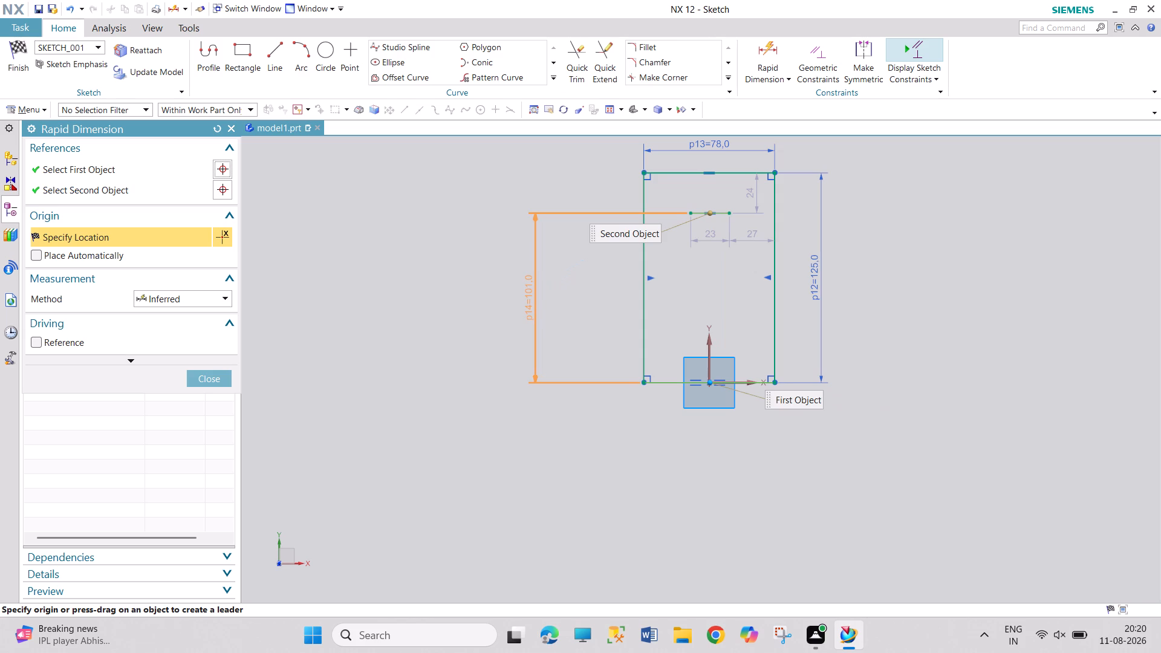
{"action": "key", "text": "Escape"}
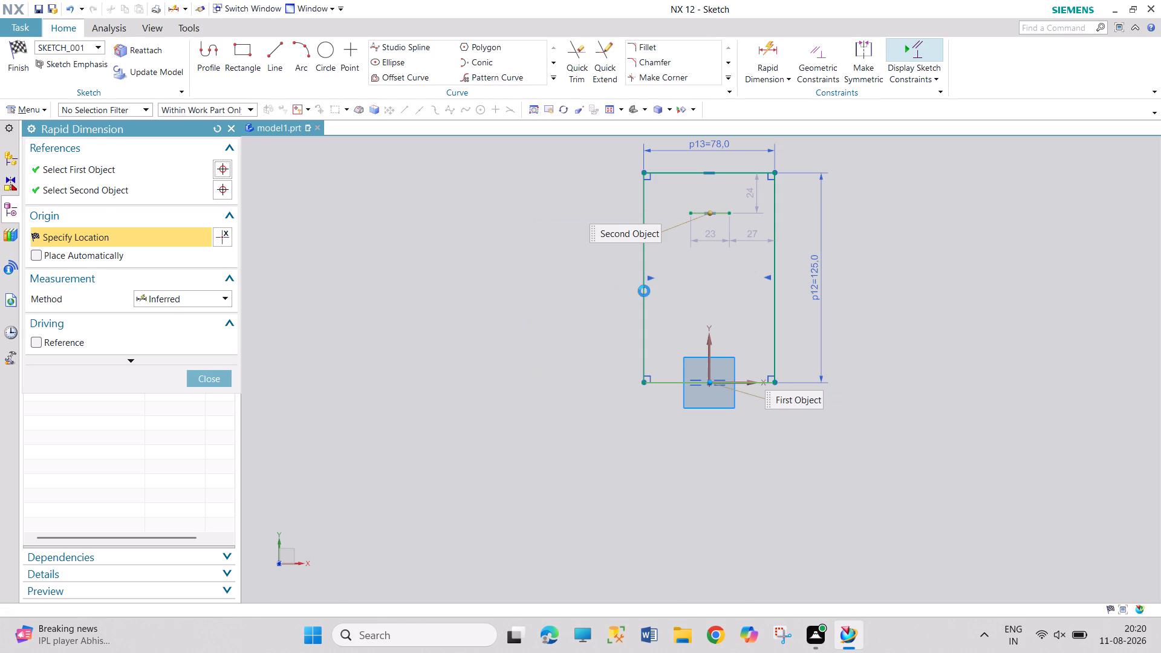
Dimension the distance from the rectangle's top edge to the short horizontal line, placed outside the left side, and set it to 18 mm.
{"action": "left_click", "coordinate": [772, 62]}
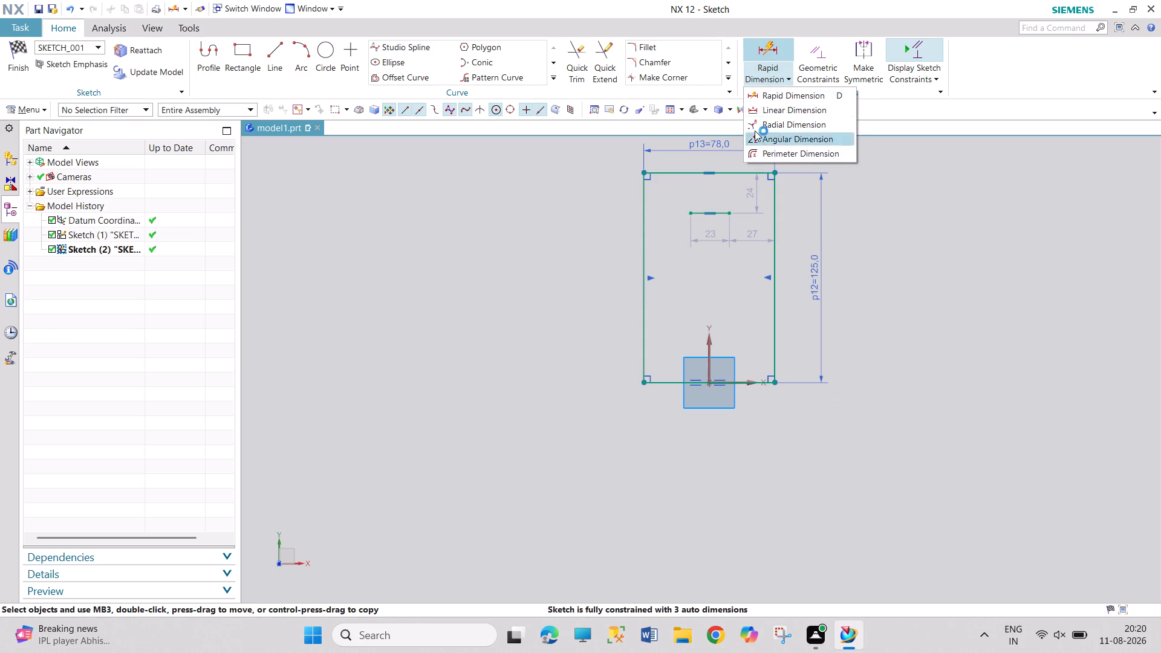
{"action": "left_click", "coordinate": [772, 96]}
{"action": "left_click", "coordinate": [721, 173]}
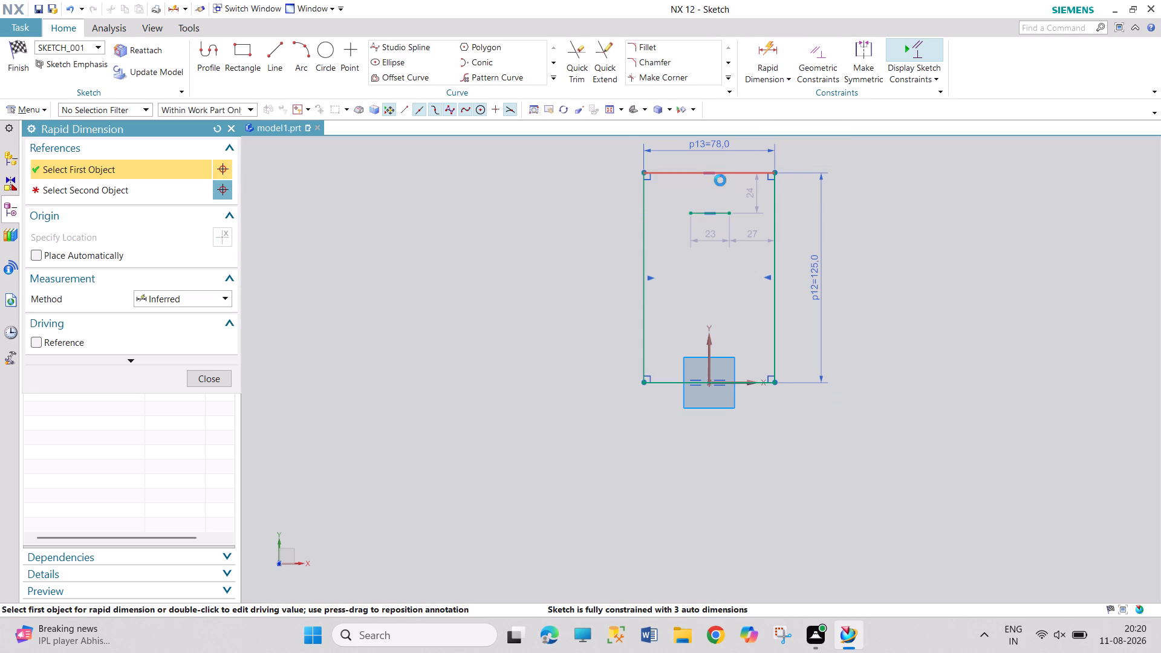
{"action": "left_click", "coordinate": [711, 213]}
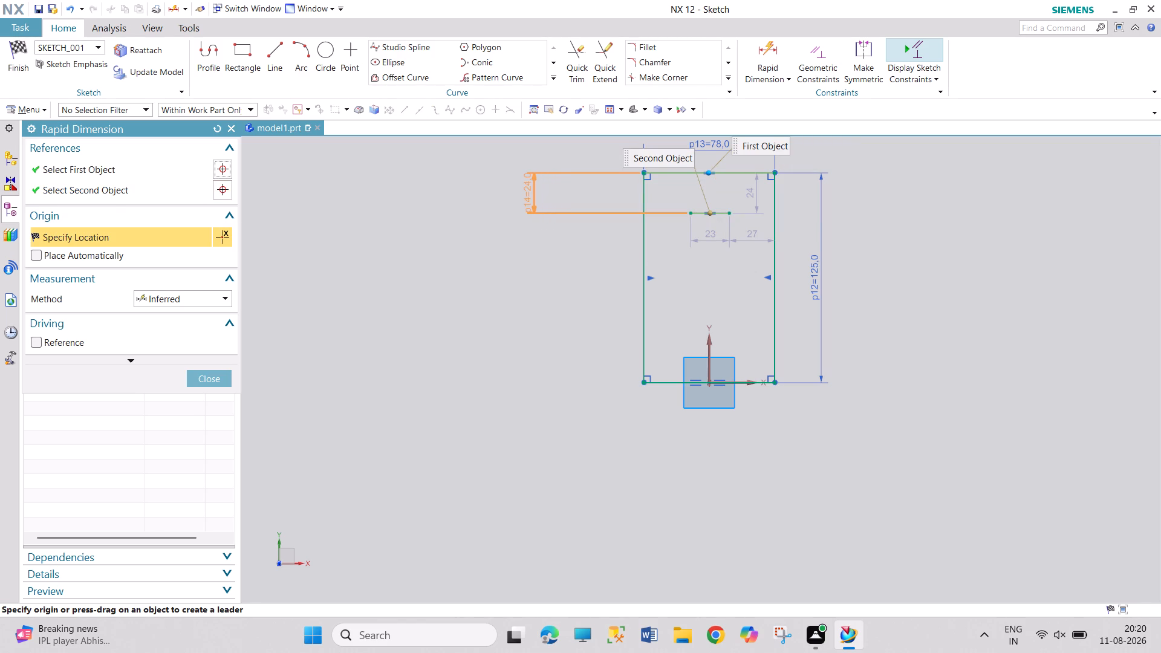
{"action": "left_click", "coordinate": [527, 193]}
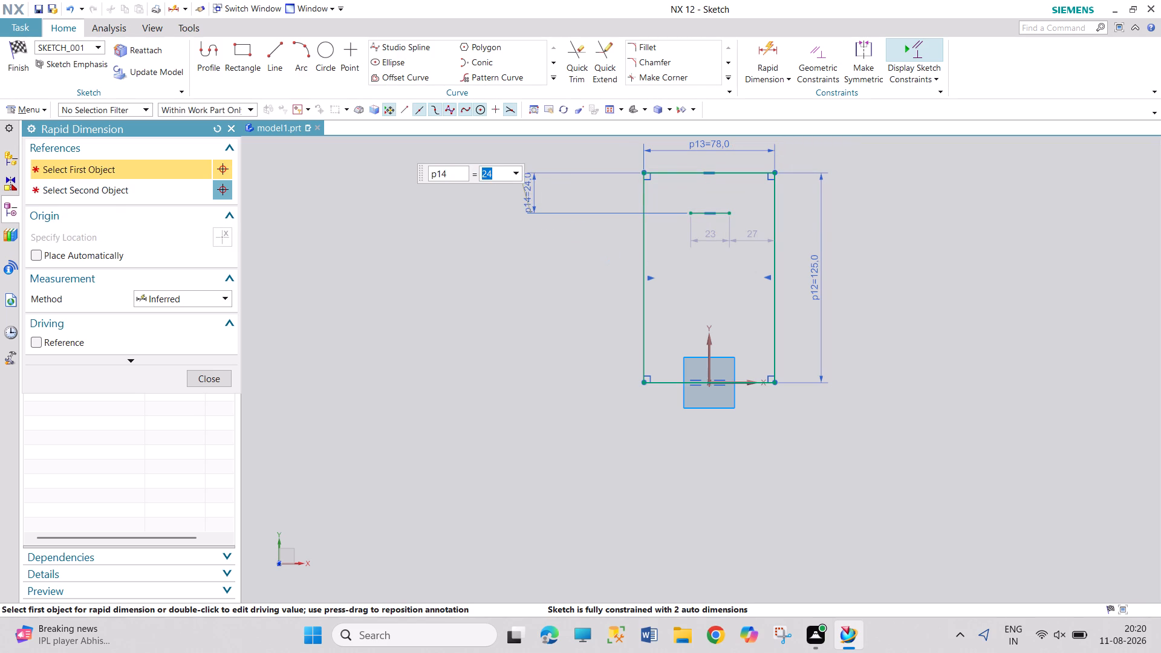
{"action": "key", "text": "1"}
{"action": "key", "text": "8"}
{"action": "key", "text": "Return"}
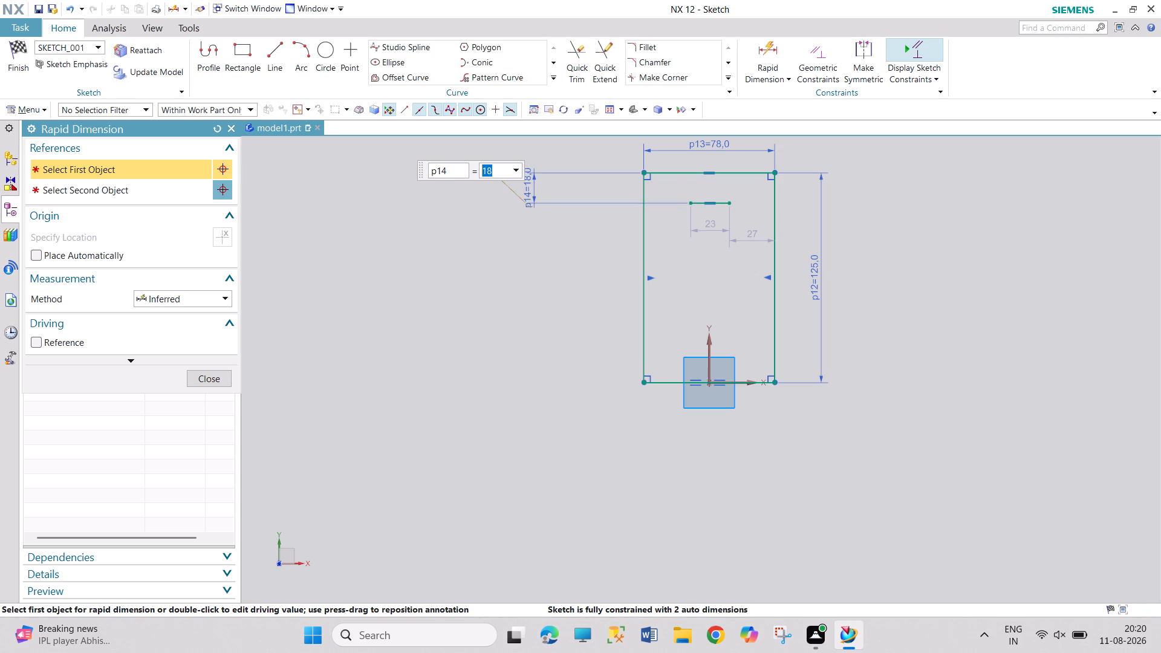
{"action": "left_click", "coordinate": [226, 125]}
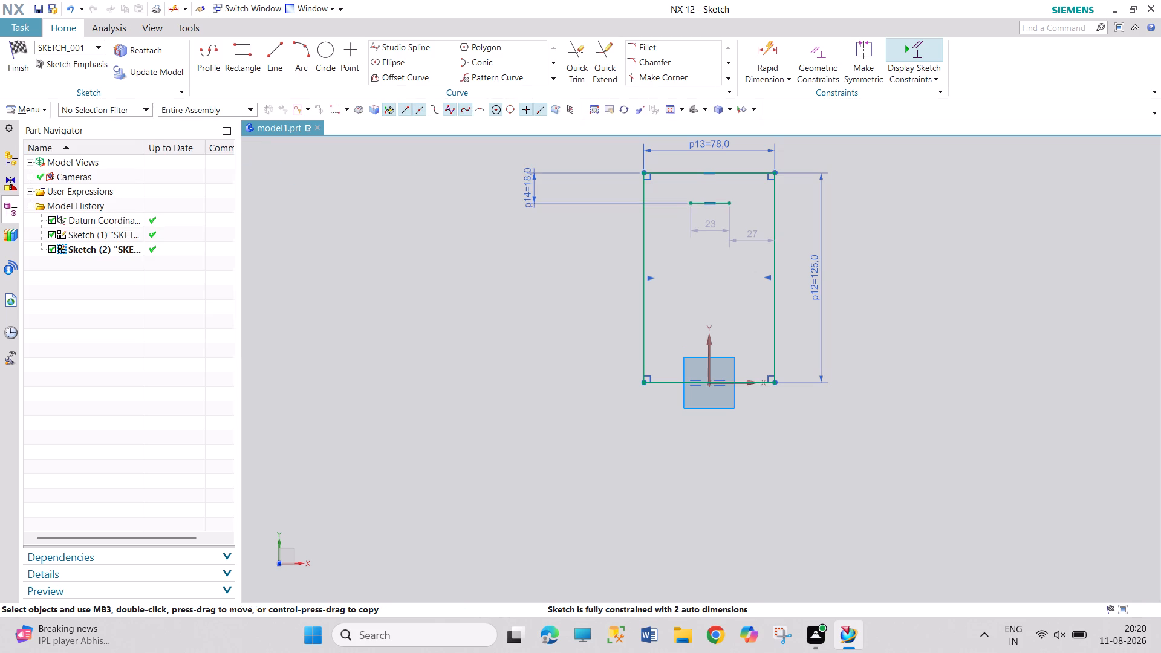
Set the short horizontal line's length to 5 mm and move its dimension outside the rectangle's right side.
{"action": "double_click", "coordinate": [709, 227]}
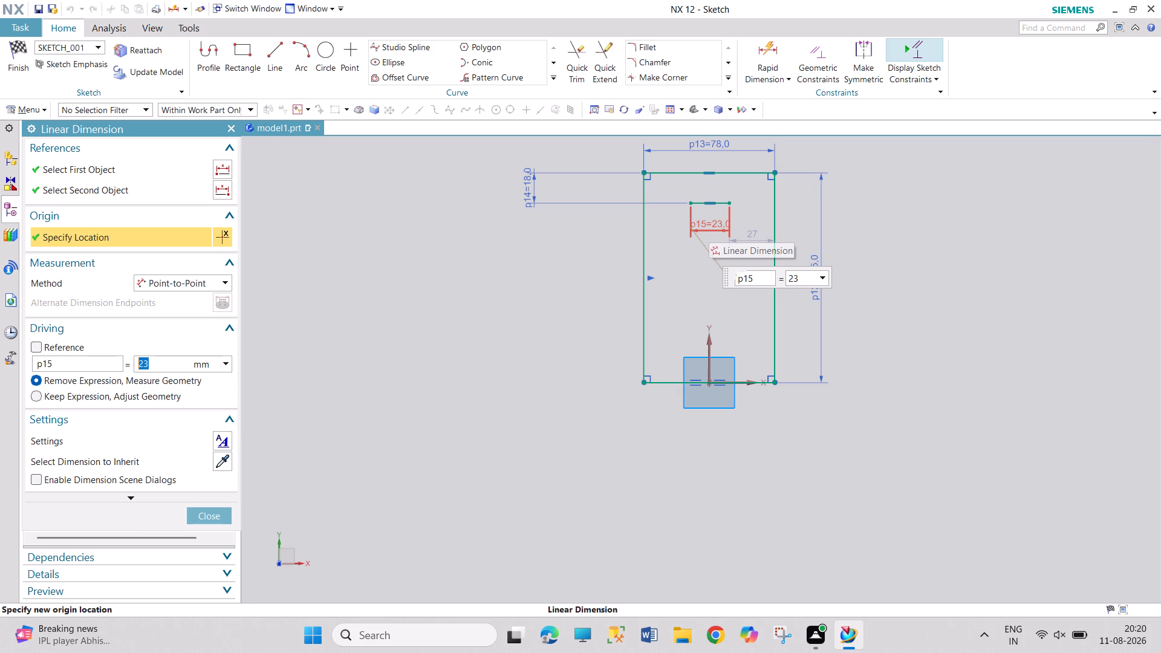
{"action": "key", "text": "5"}
{"action": "key", "text": "Return"}
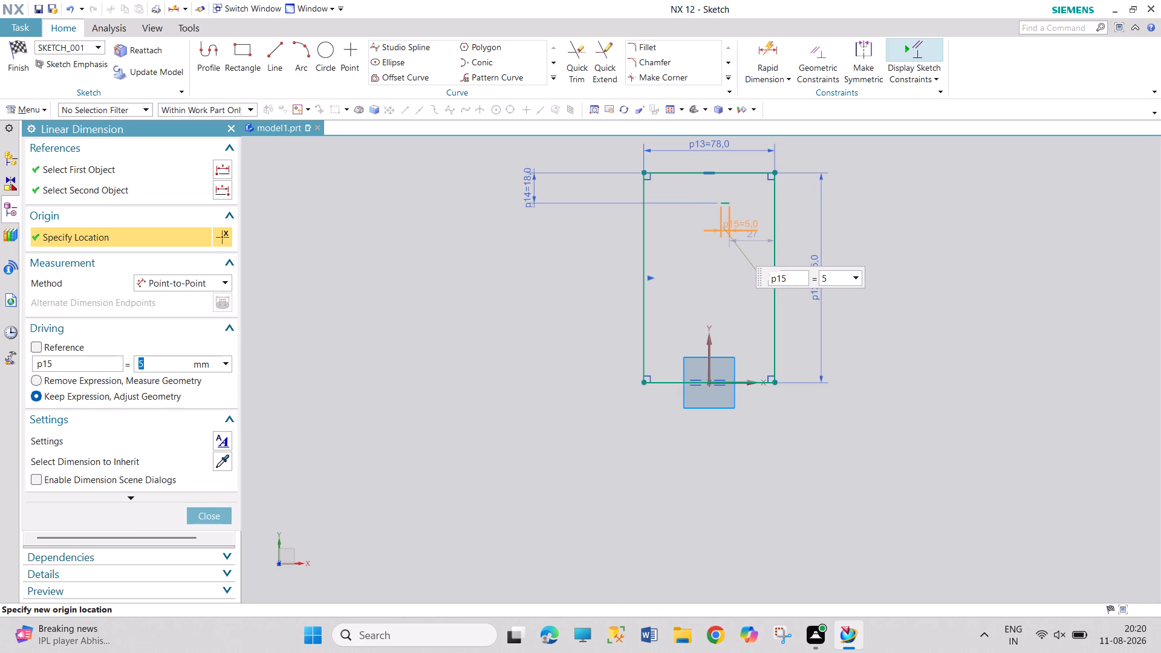
{"action": "left_click_drag", "start_coordinate": [745, 226], "coordinate": [888, 219]}
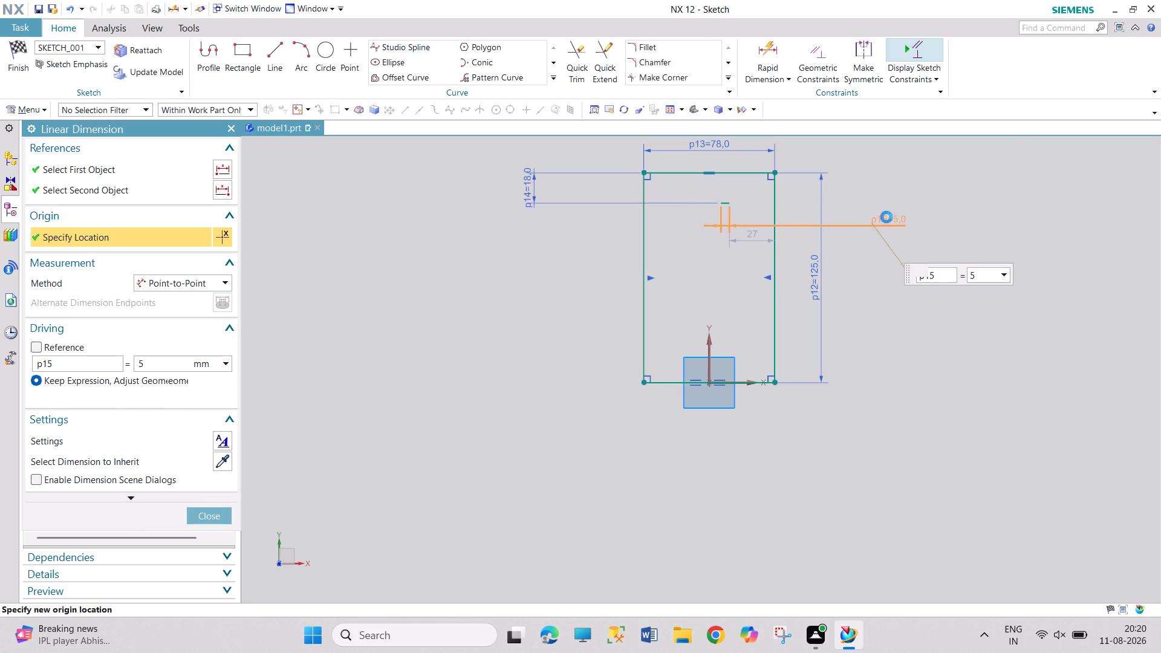
{"action": "key", "text": "Escape"}
{"action": "key", "text": "Escape"}
{"action": "key", "text": "Escape"}
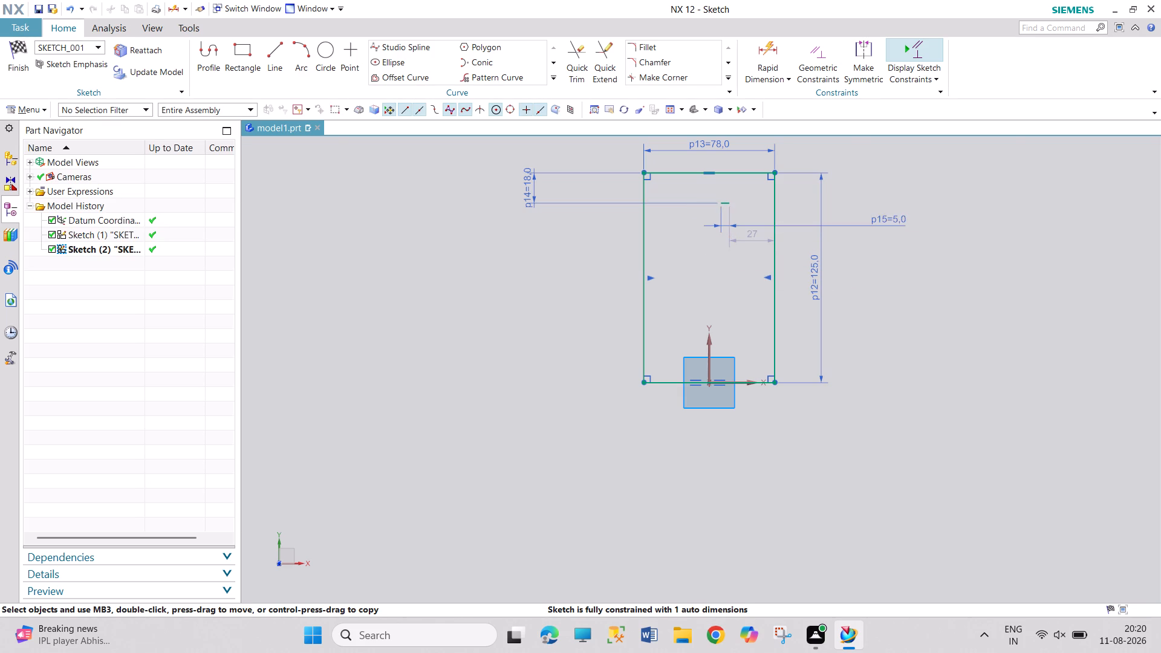
Make the two endpoints of the 5 mm line symmetric about the sketch's vertical axis with Make Symmetric.
{"action": "scroll", "coordinate": [740, 197], "scroll_direction": "up", "scroll_amount": 5}
{"action": "scroll", "coordinate": [730, 177], "scroll_direction": "down", "scroll_amount": 3}
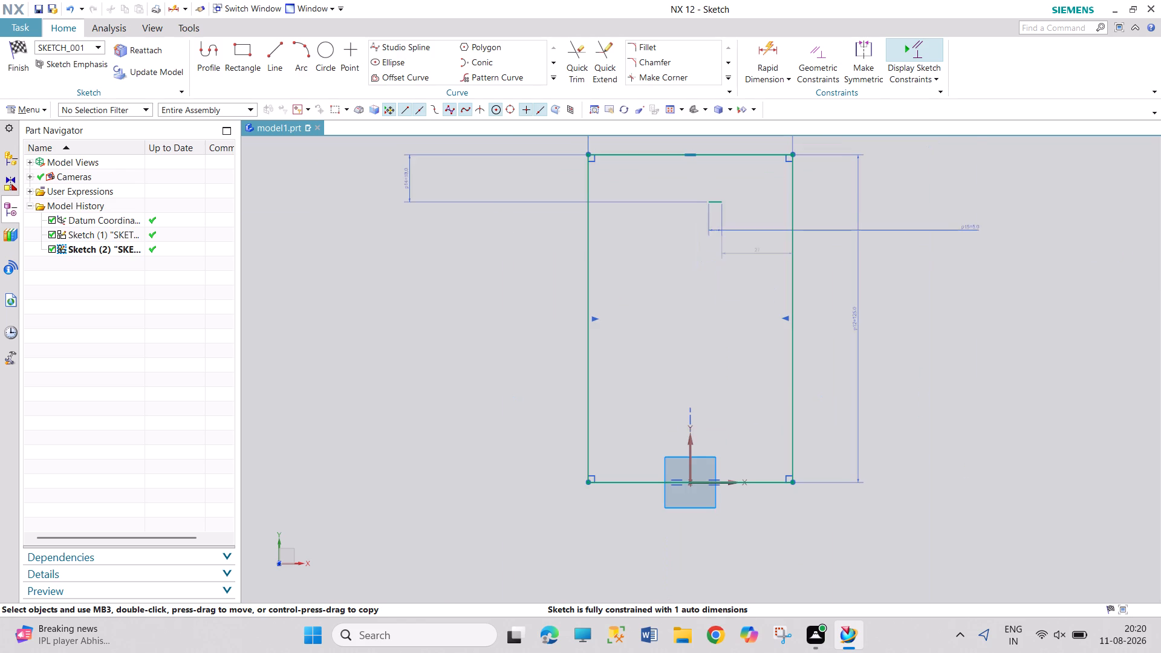
{"action": "scroll", "coordinate": [739, 145], "scroll_direction": "up", "scroll_amount": 1}
{"action": "middle_click_drag", "start_coordinate": [740, 145], "coordinate": [731, 185]}
{"action": "right_click_drag", "start_coordinate": [740, 145], "coordinate": [731, 185]}
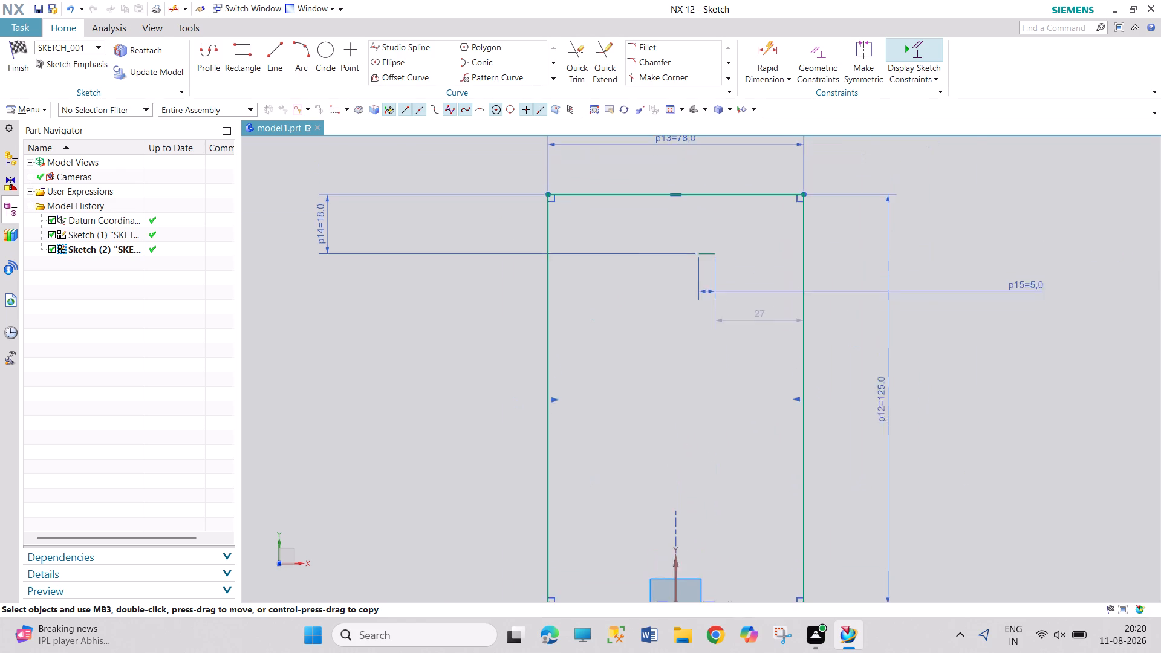
{"action": "middle_click_drag", "start_coordinate": [731, 185], "coordinate": [726, 216]}
{"action": "right_click_drag", "start_coordinate": [731, 185], "coordinate": [726, 217]}
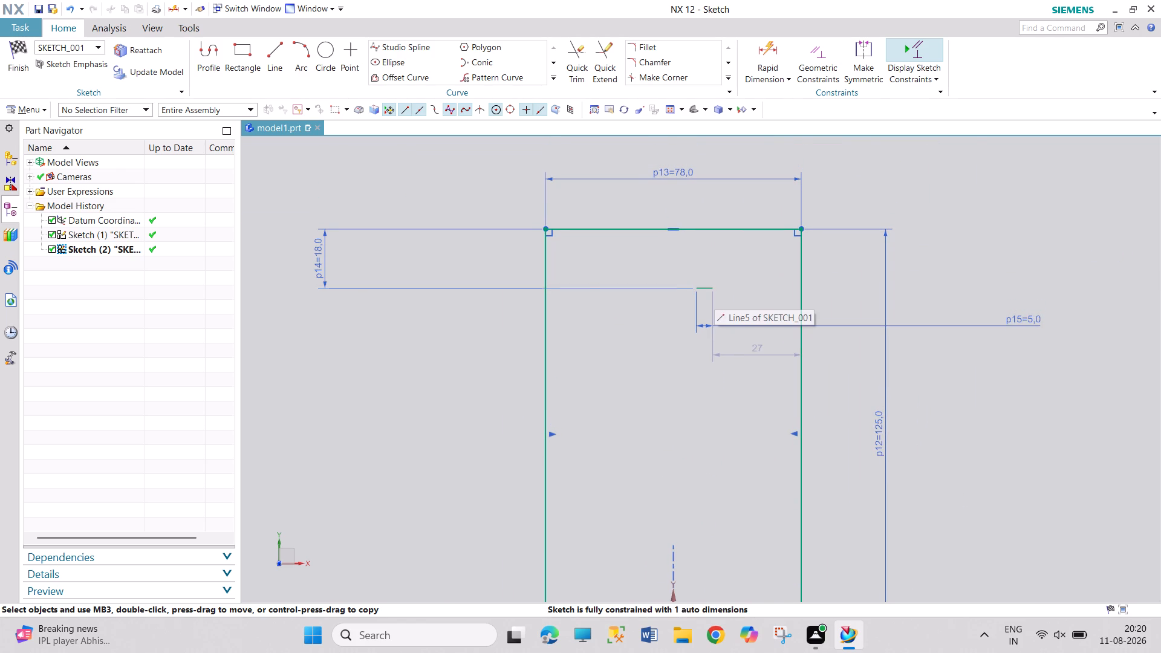
{"action": "left_click", "coordinate": [863, 50]}
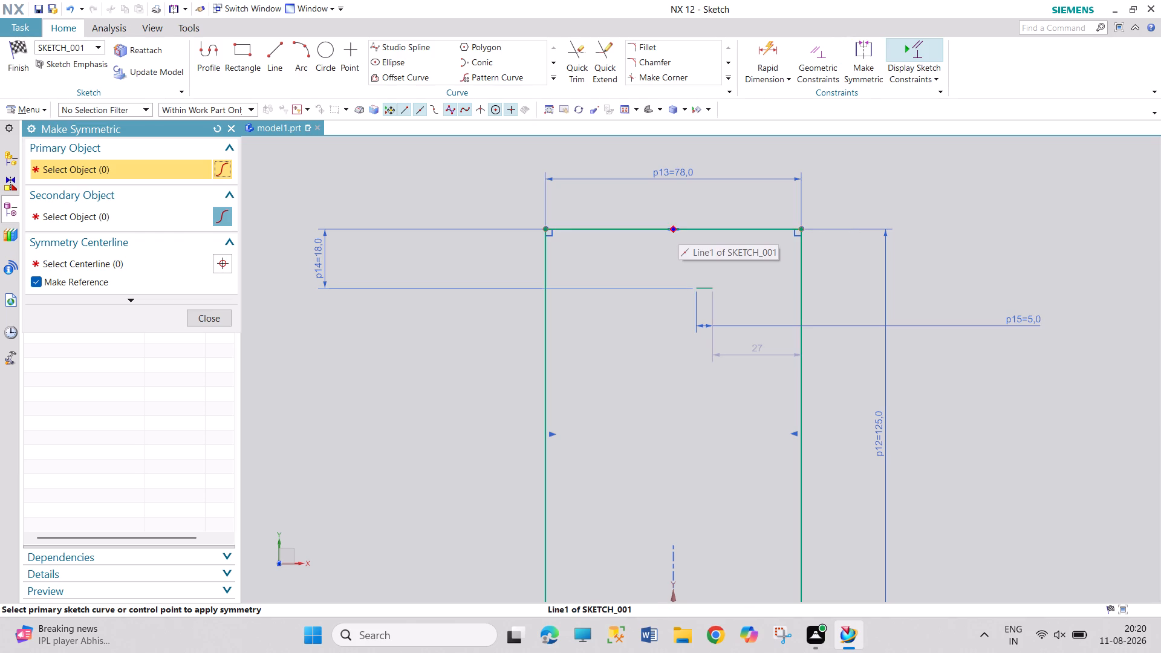
{"action": "left_click", "coordinate": [714, 288]}
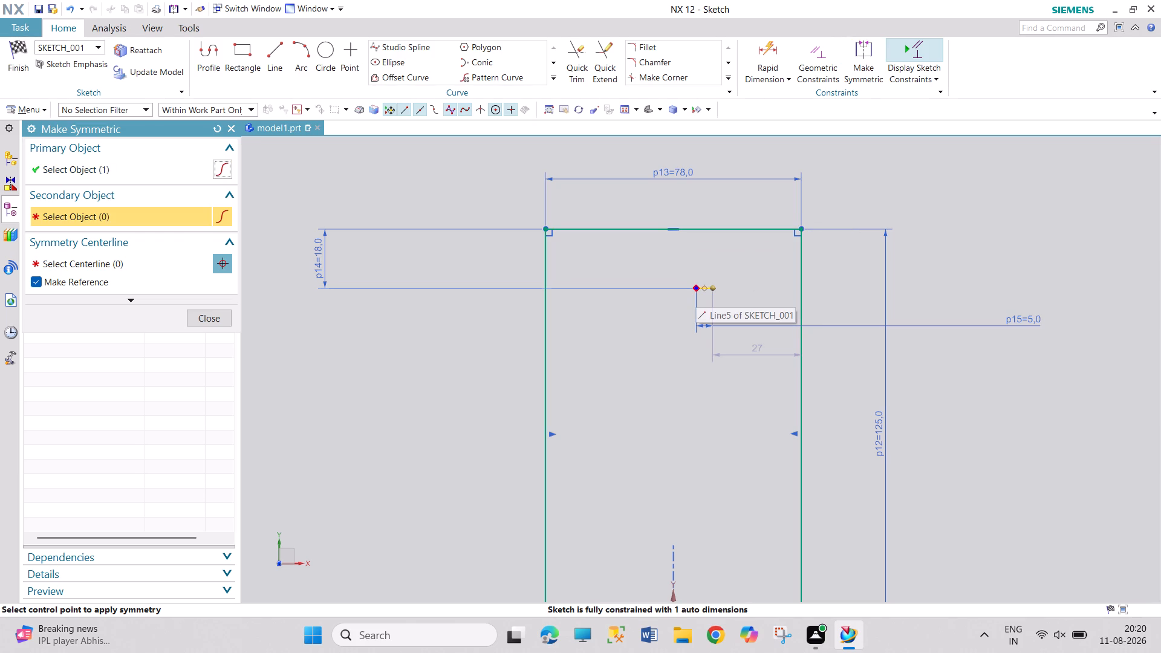
{"action": "left_click", "coordinate": [697, 288]}
{"action": "scroll", "coordinate": [727, 518], "scroll_direction": "down", "scroll_amount": 1}
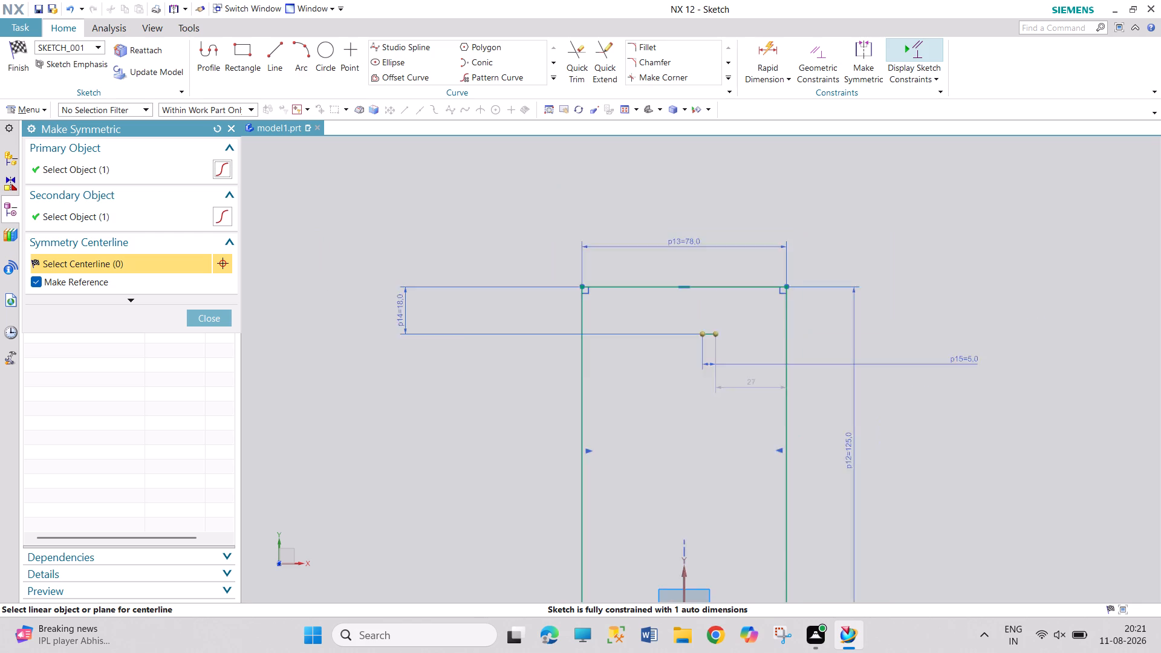
{"action": "scroll", "coordinate": [727, 518], "scroll_direction": "down", "scroll_amount": 1}
{"action": "scroll", "coordinate": [726, 518], "scroll_direction": "up", "scroll_amount": 3}
{"action": "scroll", "coordinate": [725, 510], "scroll_direction": "down", "scroll_amount": 3}
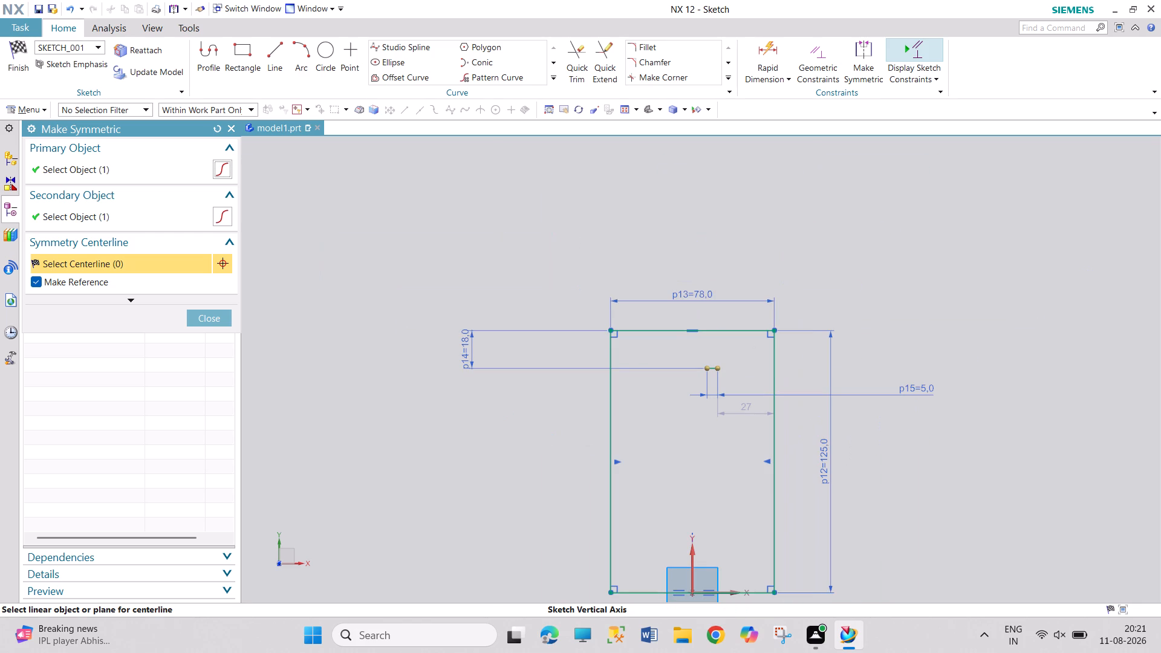
{"action": "left_click", "coordinate": [694, 559]}
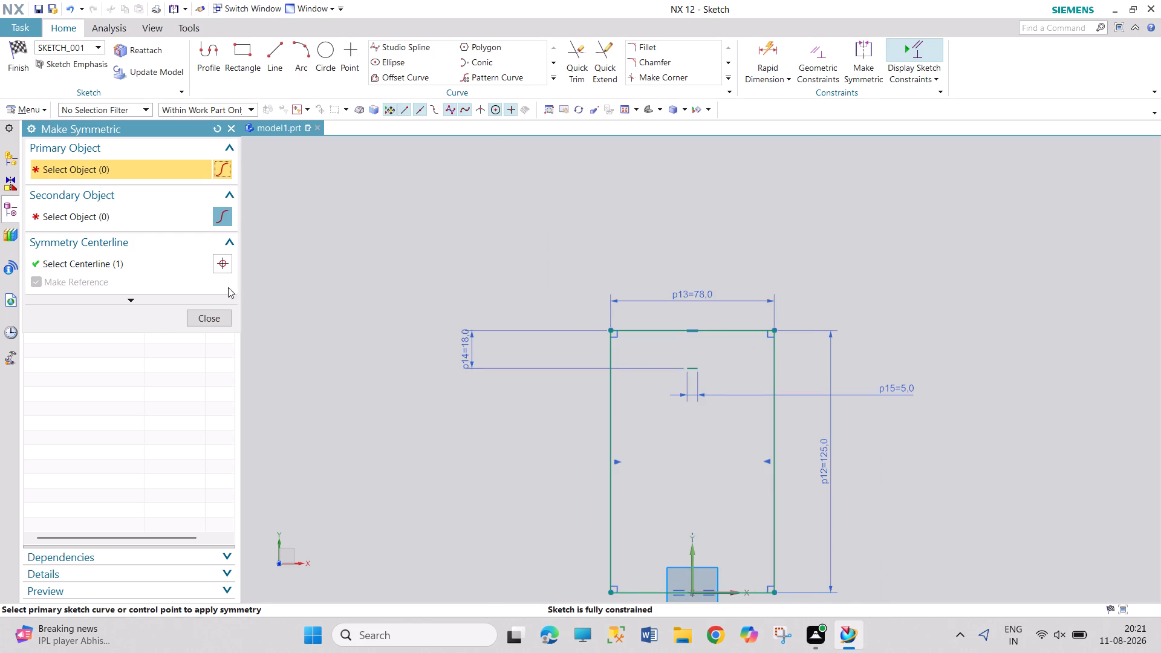
{"action": "left_click", "coordinate": [223, 319]}
Draw a zigzag profile from the 5 mm line's right end to the rectangle's right edge, with segments about 18, 5.5, 17.4, 6, 17 and 8.8 mm long.
{"action": "scroll", "coordinate": [692, 364], "scroll_direction": "up", "scroll_amount": 2}
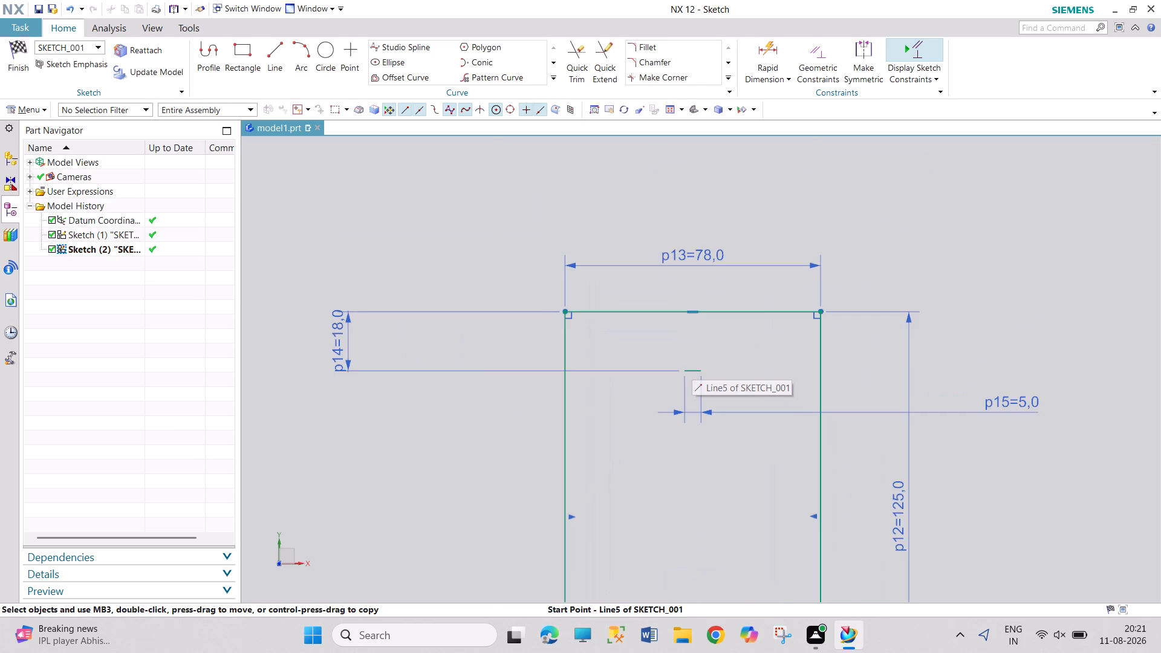
{"action": "scroll", "coordinate": [692, 366], "scroll_direction": "up", "scroll_amount": 1}
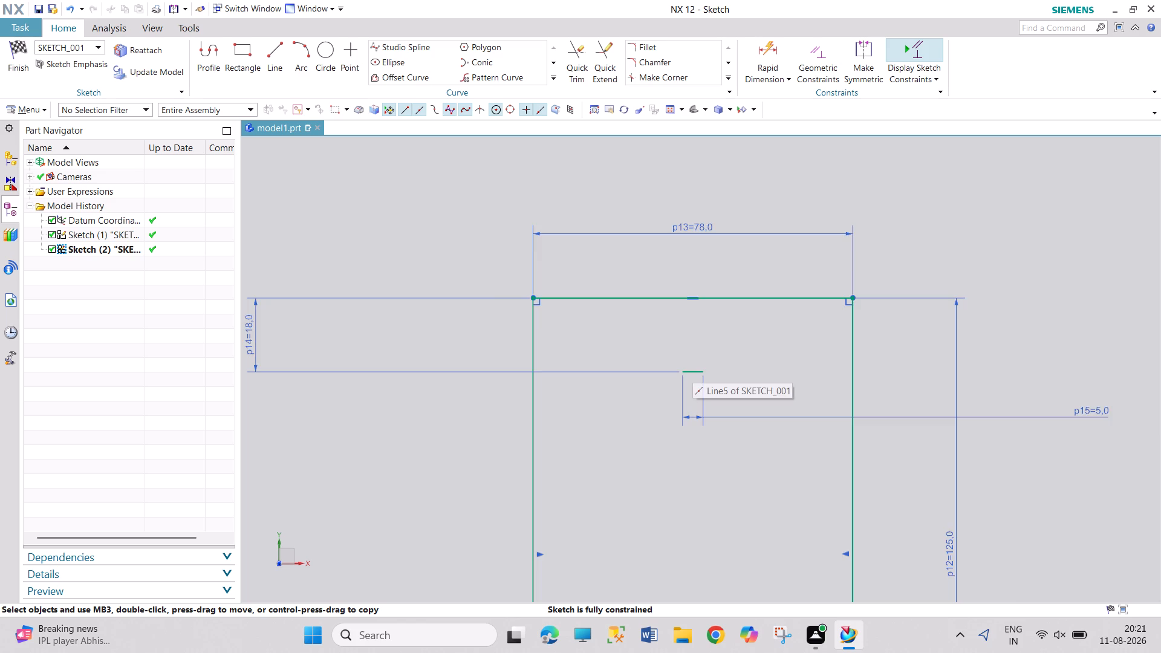
{"action": "scroll", "coordinate": [696, 355], "scroll_direction": "up", "scroll_amount": 2}
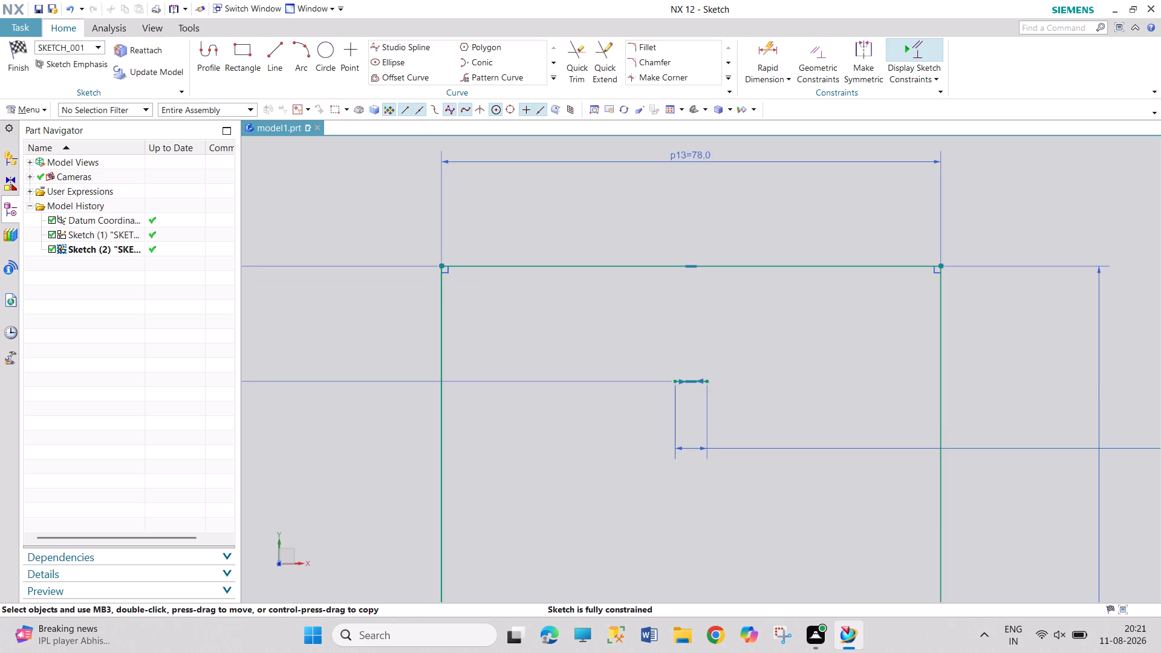
{"action": "key", "text": "Escape"}
{"action": "key", "text": "Escape"}
{"action": "key", "text": "Escape"}
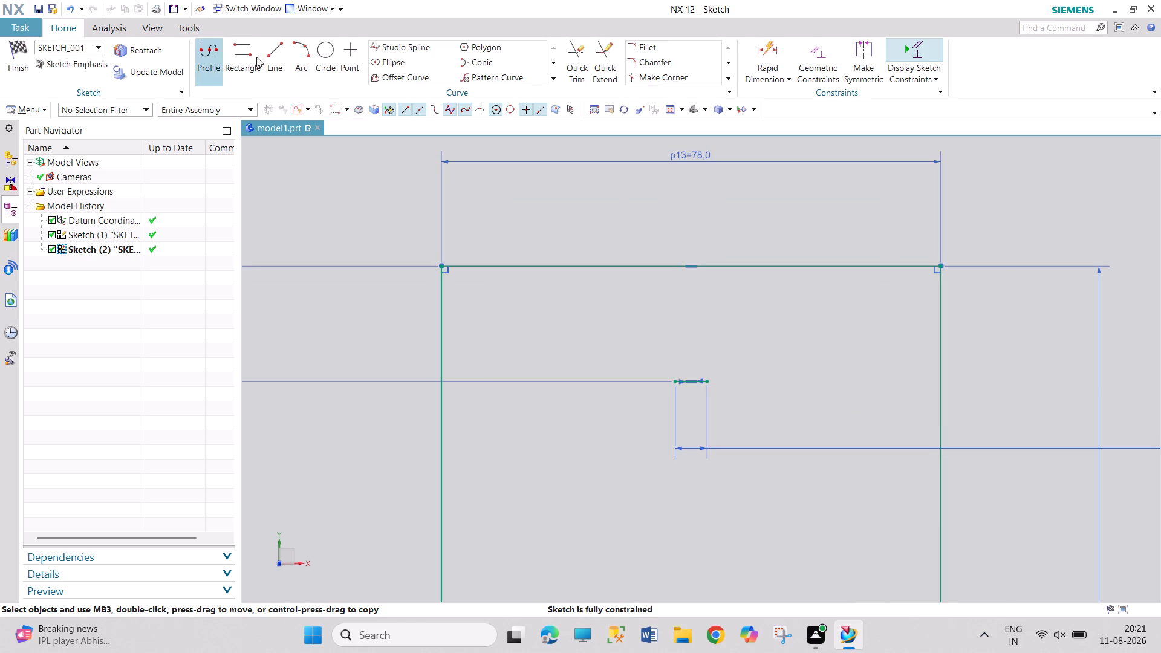
{"action": "left_click", "coordinate": [199, 51]}
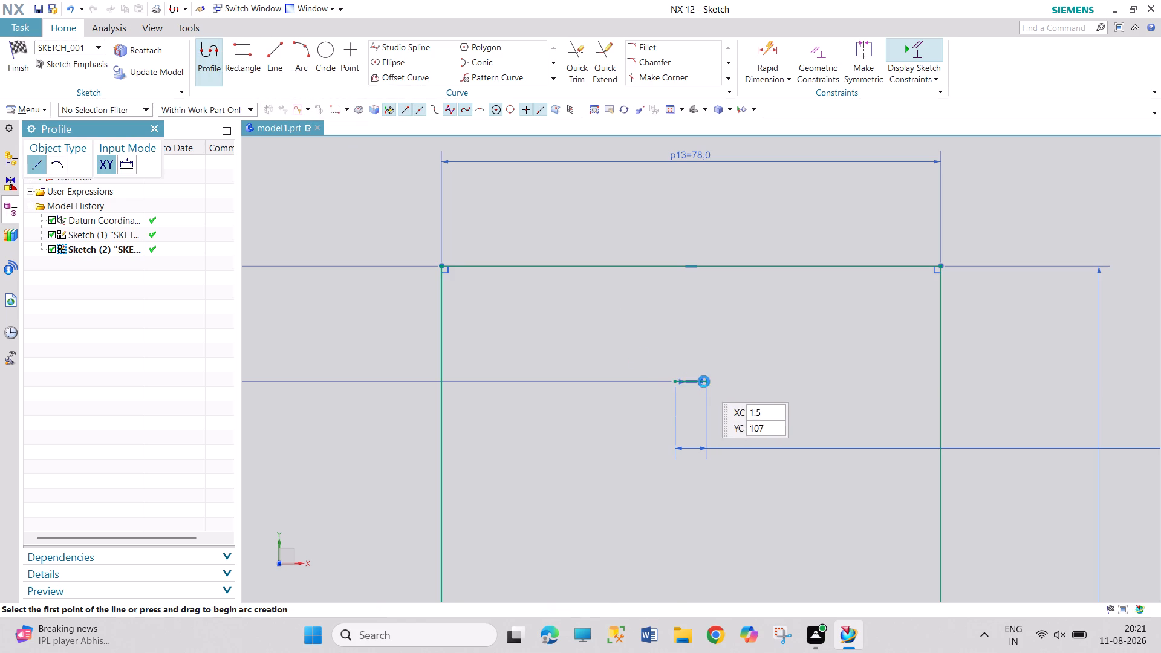
{"action": "left_click", "coordinate": [707, 380]}
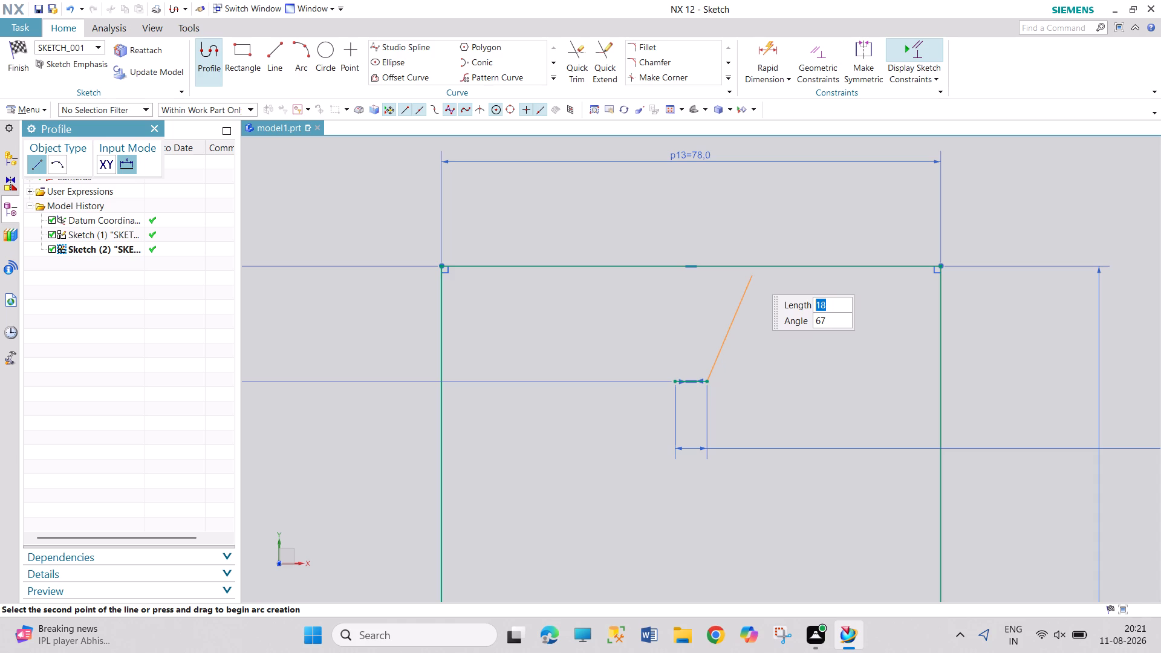
{"action": "left_click", "coordinate": [752, 275]}
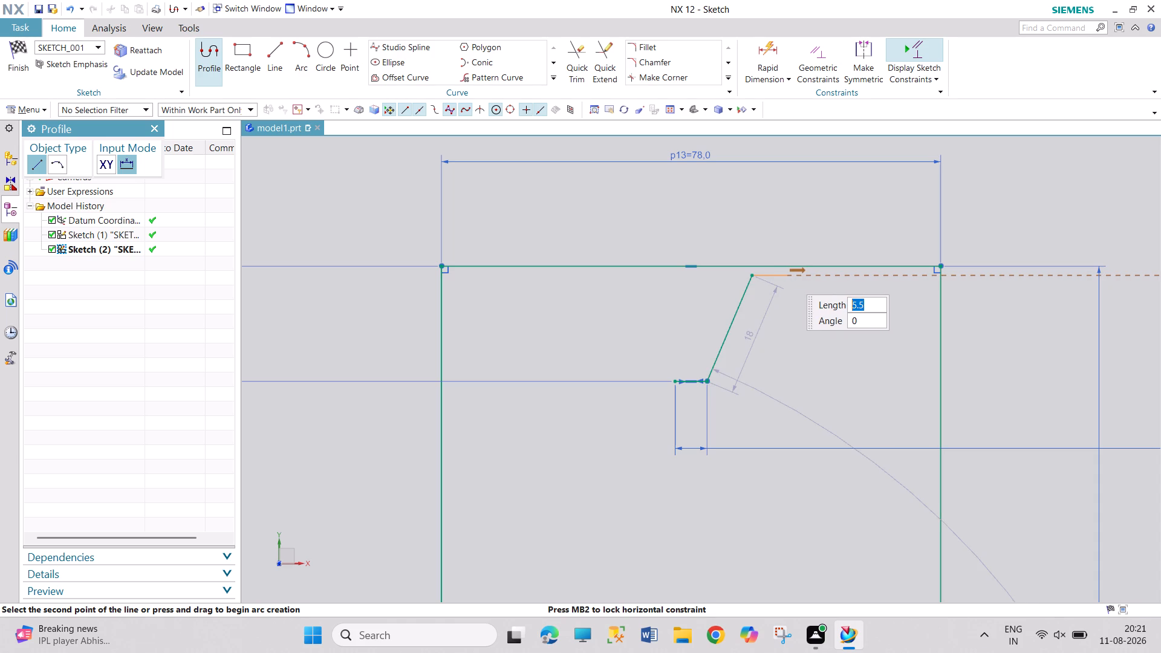
{"action": "left_click", "coordinate": [787, 275]}
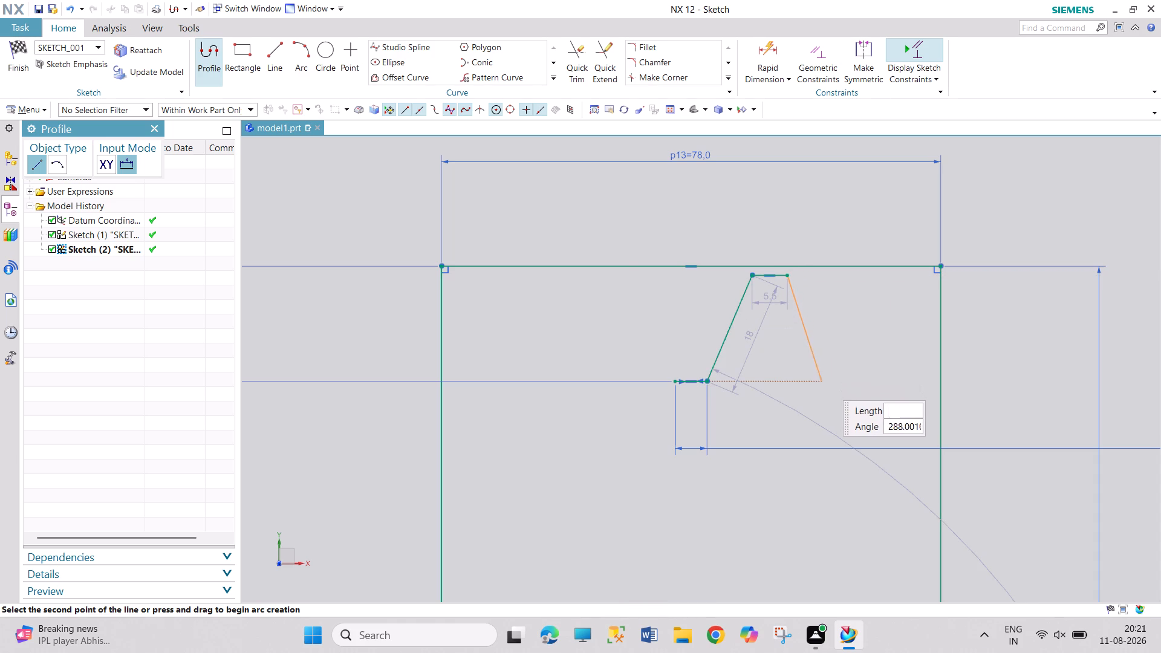
{"action": "left_click", "coordinate": [821, 382]}
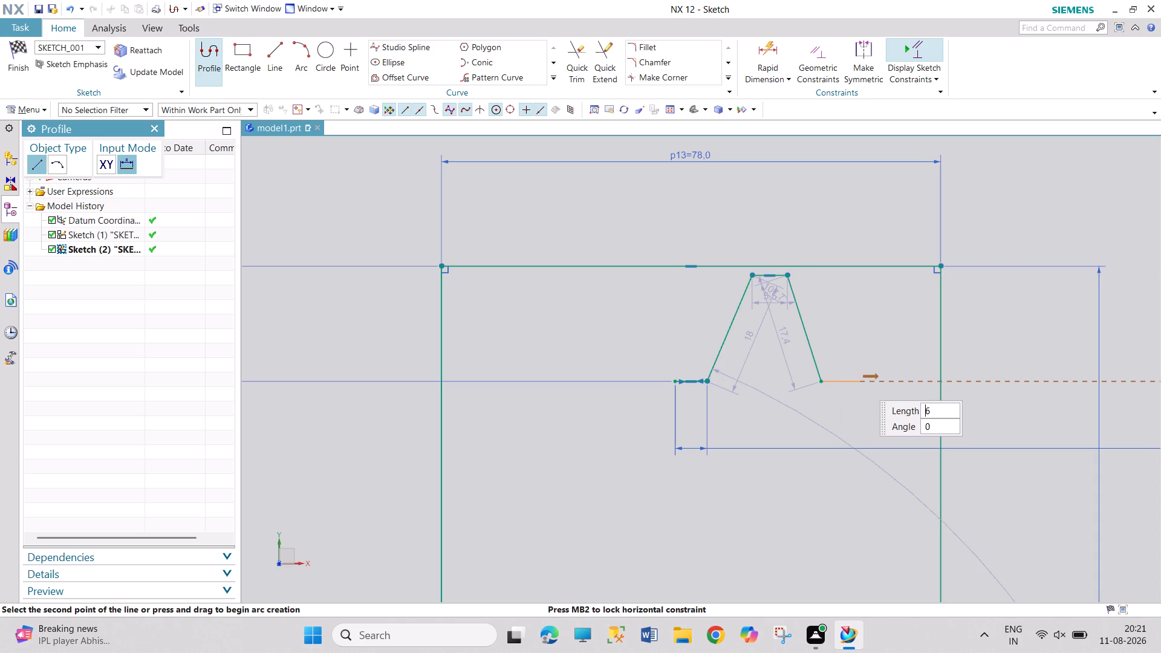
{"action": "left_click", "coordinate": [860, 380]}
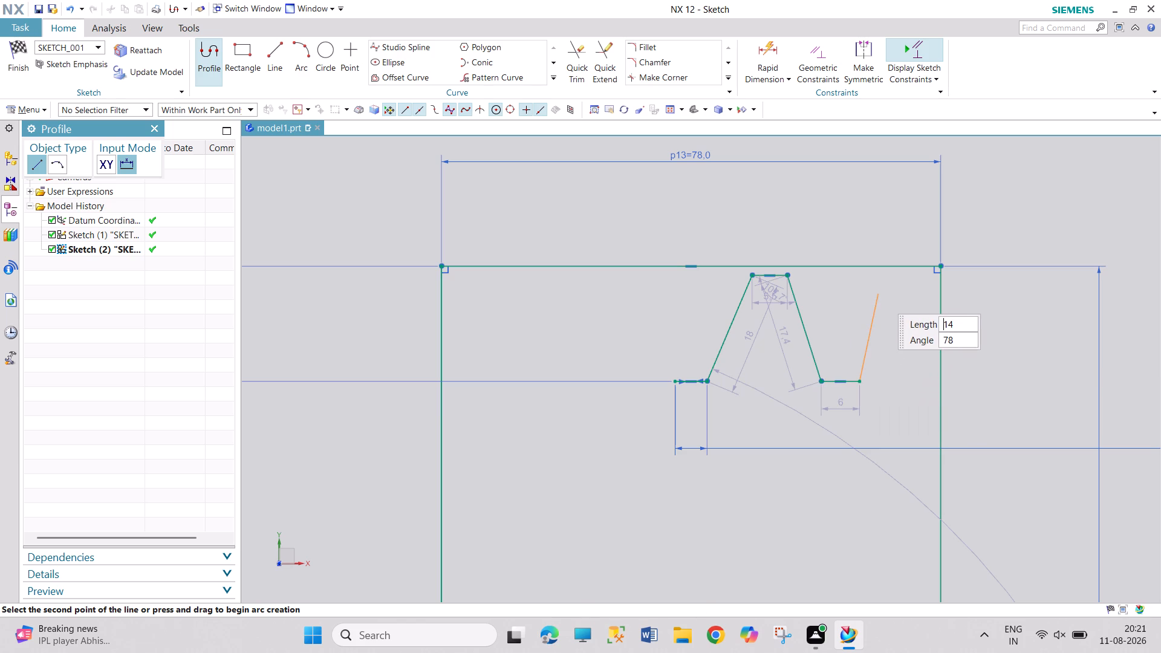
{"action": "left_click", "coordinate": [885, 275]}
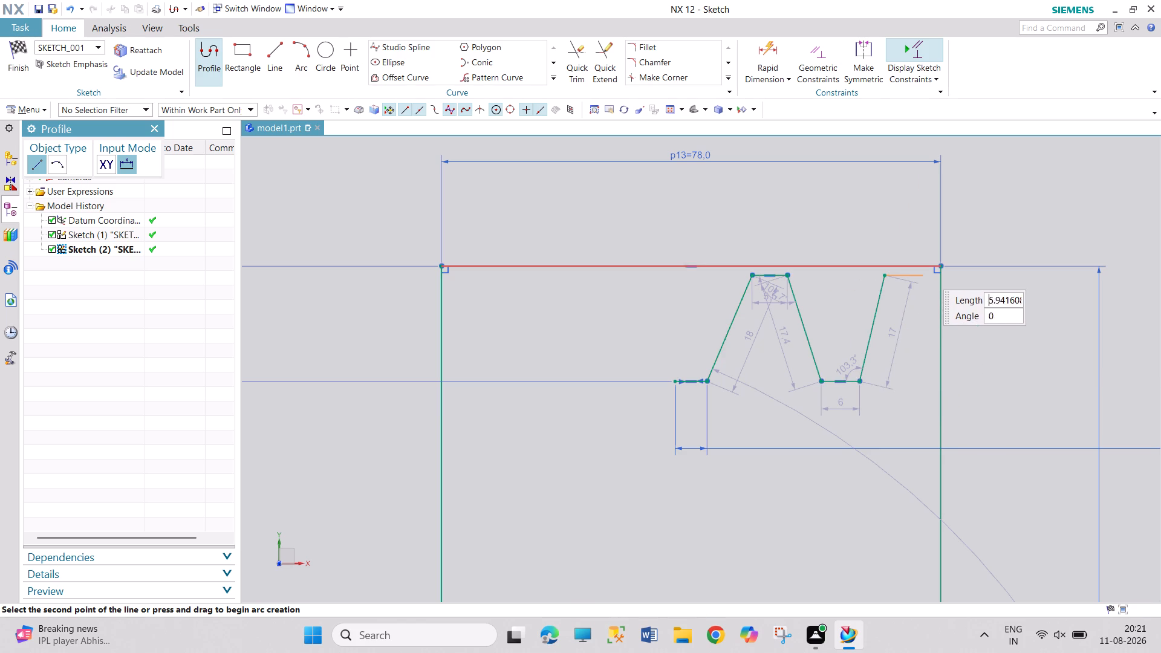
{"action": "left_click", "coordinate": [940, 278]}
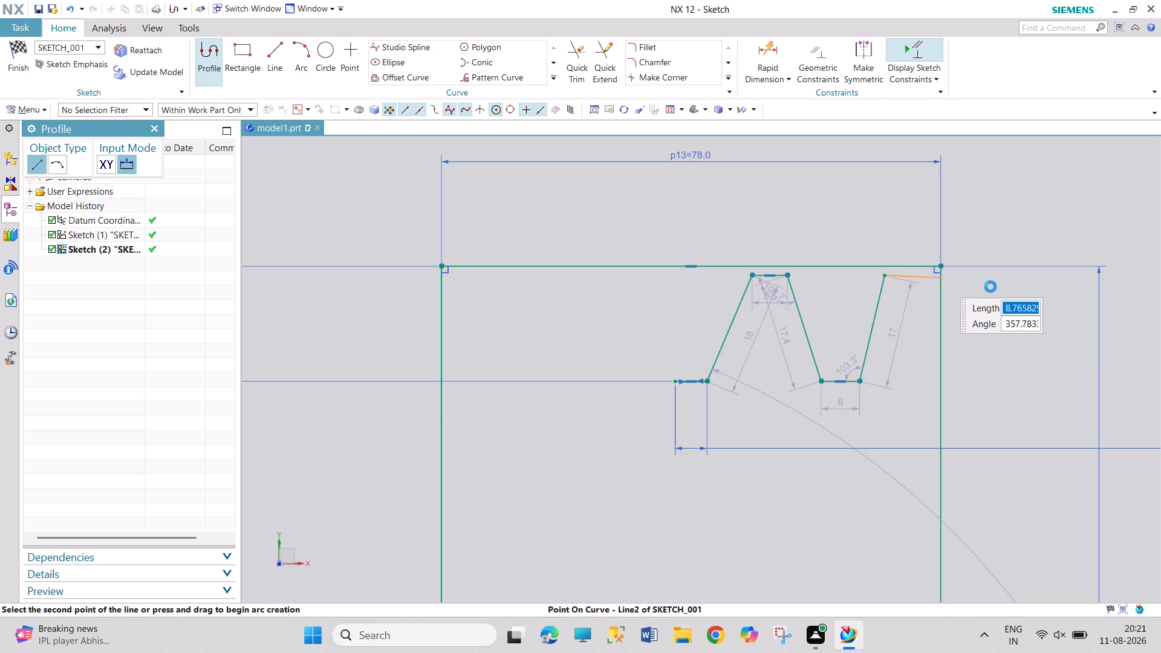
{"action": "key", "text": "Escape"}
{"action": "key", "text": "Escape"}
{"action": "key", "text": "Escape"}
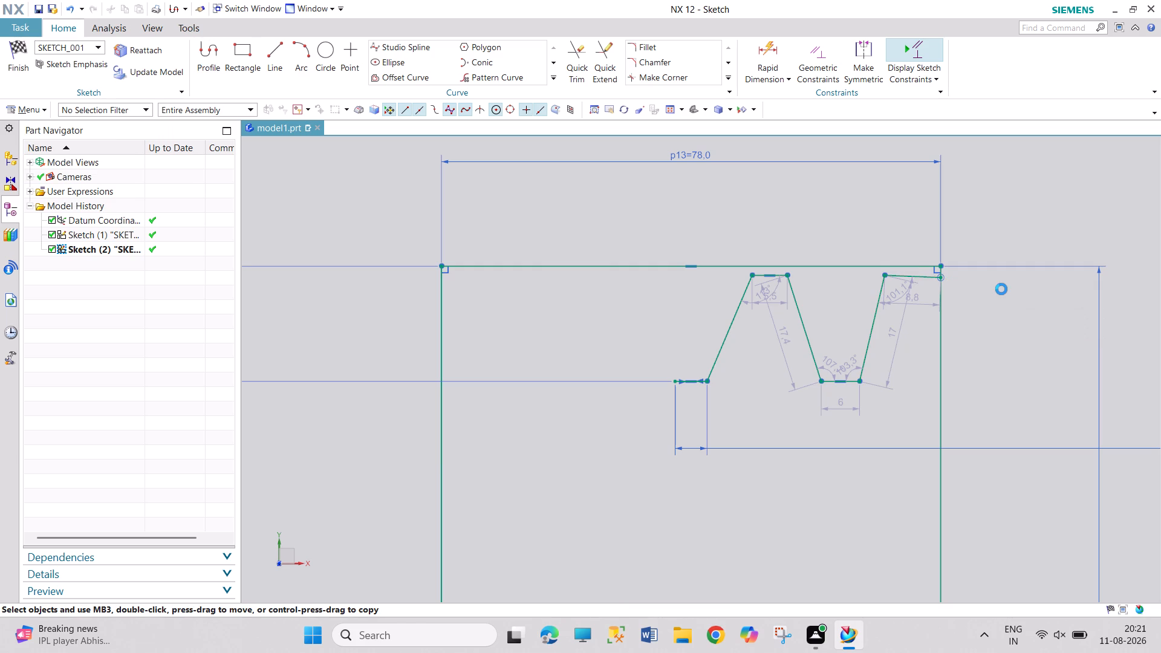
{"action": "key", "text": "Escape"}
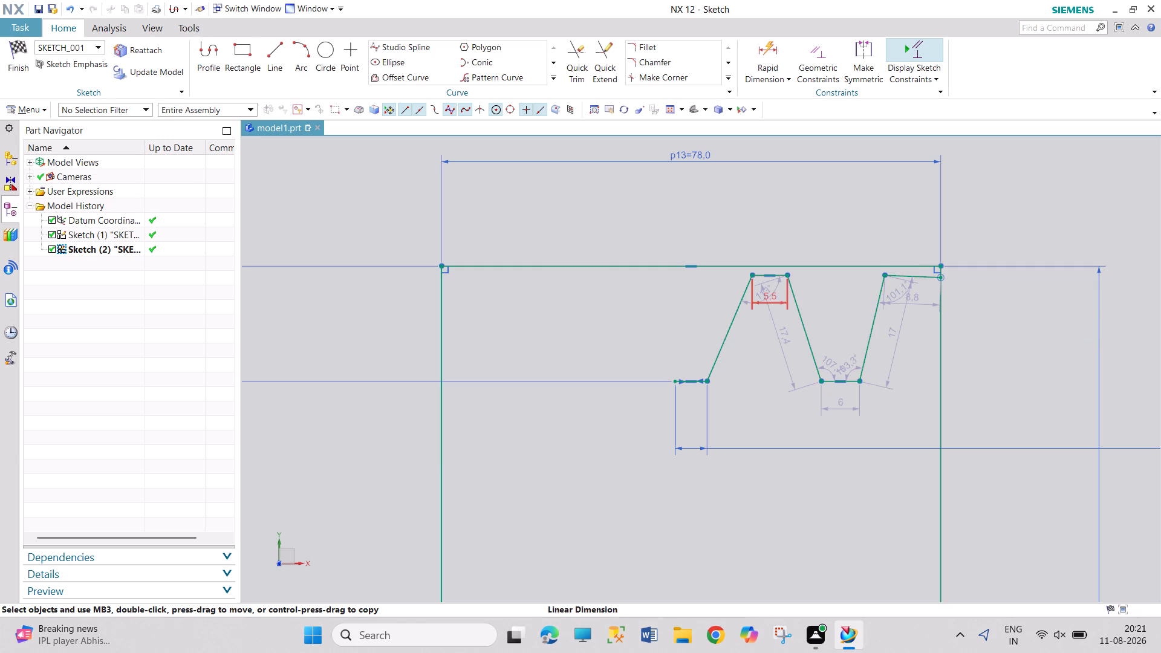
Move the upper short horizontal segment's length dimension above the rectangle and set it to 5 mm.
{"action": "left_click_drag", "start_coordinate": [781, 302], "coordinate": [778, 222]}
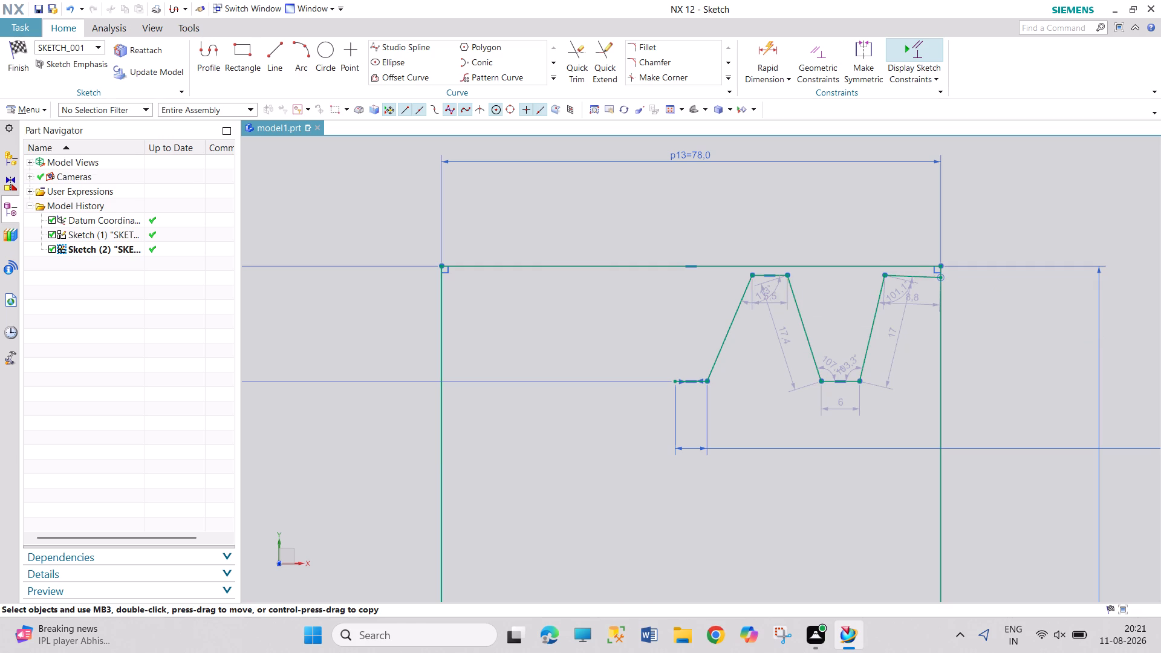
{"action": "double_click", "coordinate": [776, 222]}
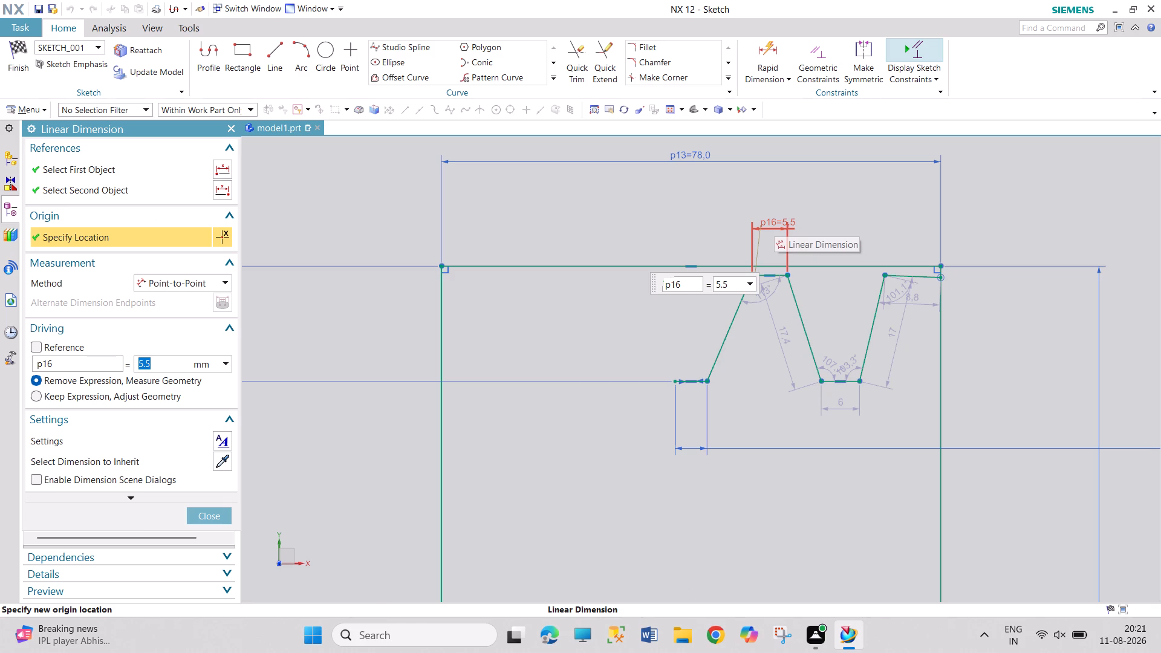
{"action": "key", "text": "5"}
{"action": "key", "text": "Return"}
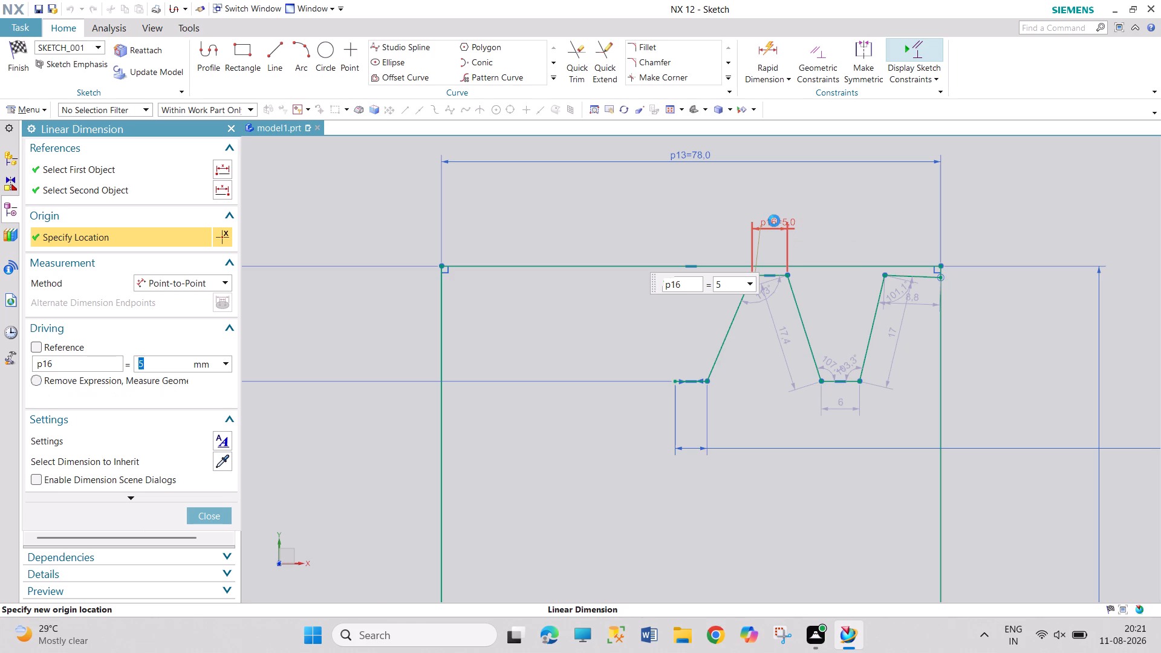
{"action": "key", "text": "Escape"}
{"action": "key", "text": "Escape"}
{"action": "key", "text": "Escape"}
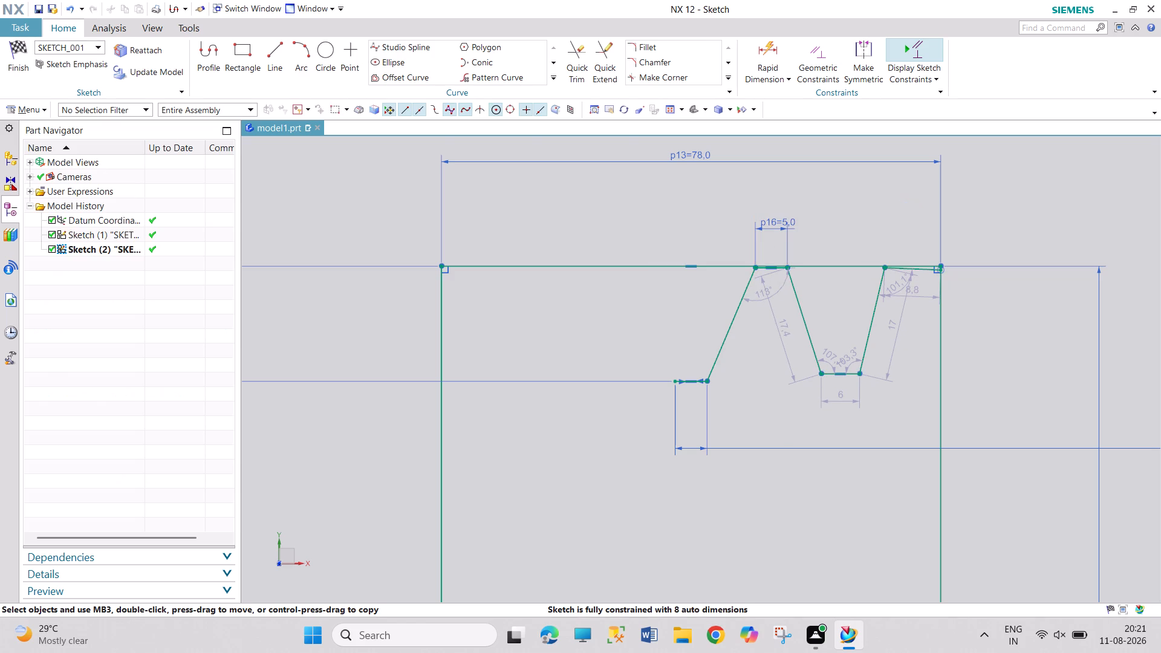
{"action": "key", "text": "Escape"}
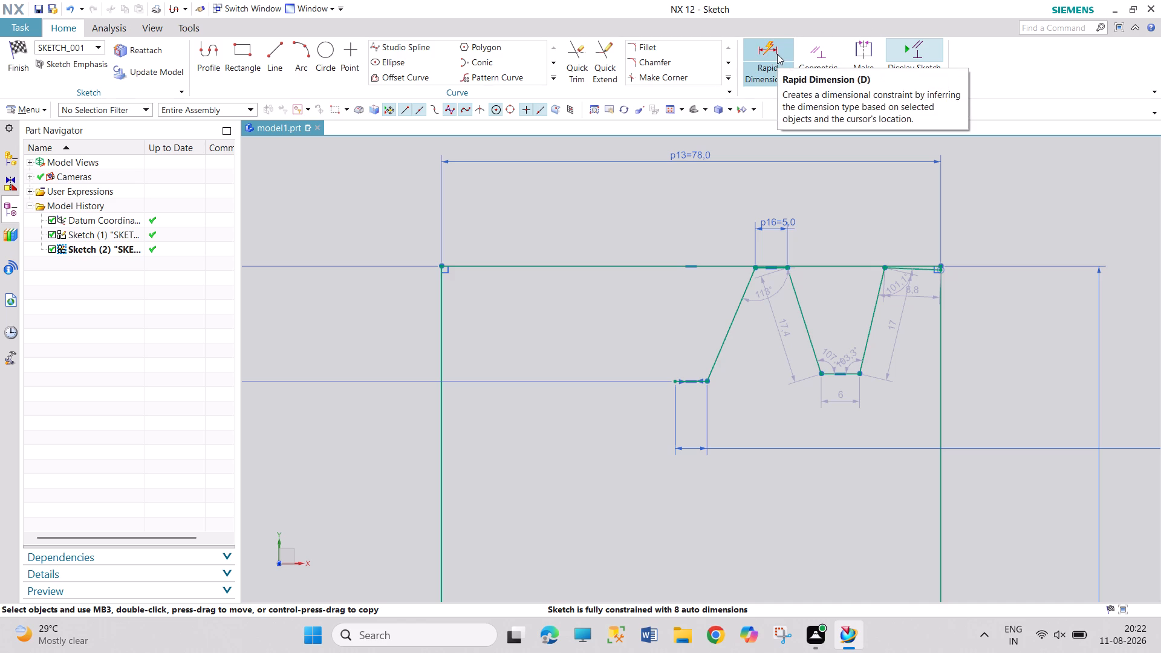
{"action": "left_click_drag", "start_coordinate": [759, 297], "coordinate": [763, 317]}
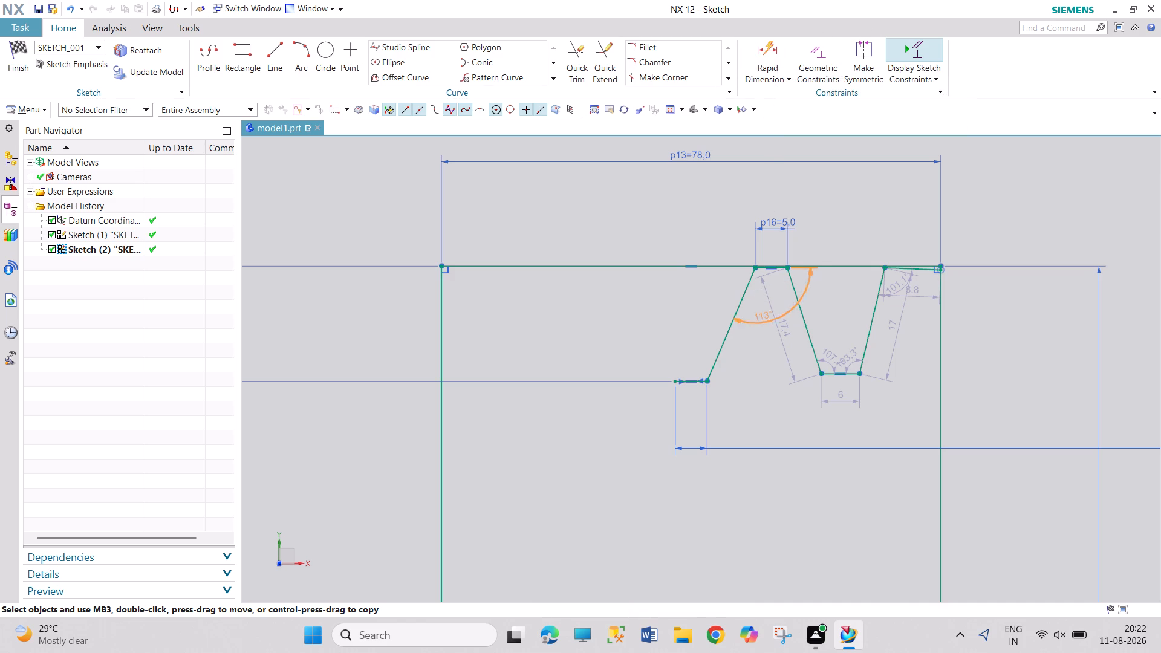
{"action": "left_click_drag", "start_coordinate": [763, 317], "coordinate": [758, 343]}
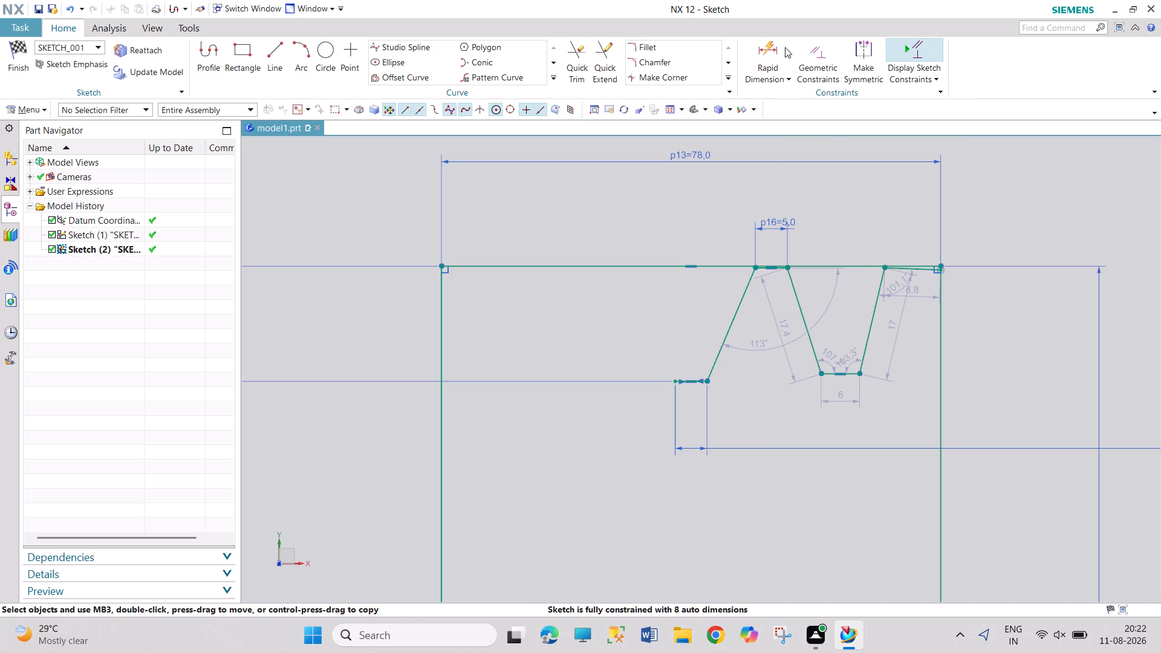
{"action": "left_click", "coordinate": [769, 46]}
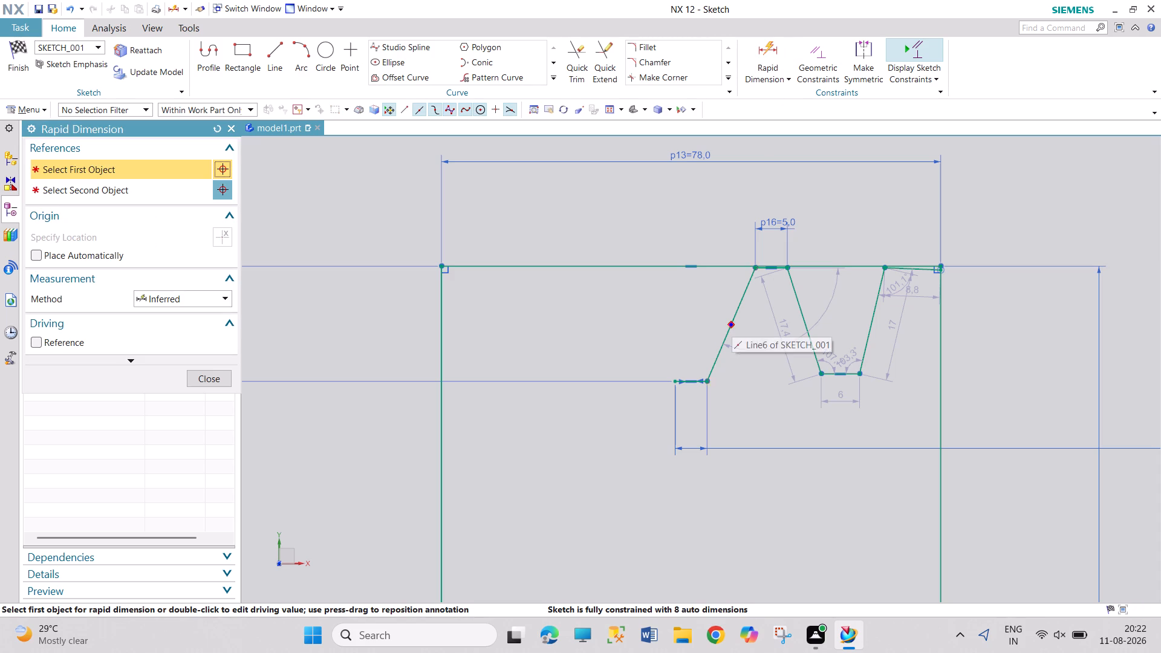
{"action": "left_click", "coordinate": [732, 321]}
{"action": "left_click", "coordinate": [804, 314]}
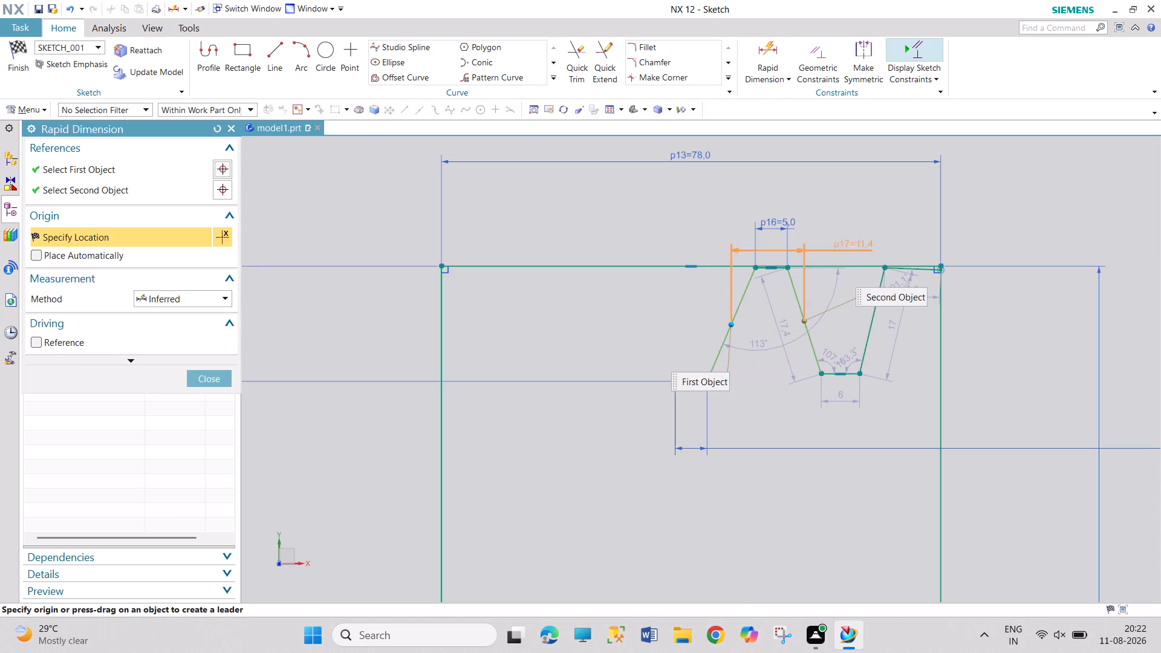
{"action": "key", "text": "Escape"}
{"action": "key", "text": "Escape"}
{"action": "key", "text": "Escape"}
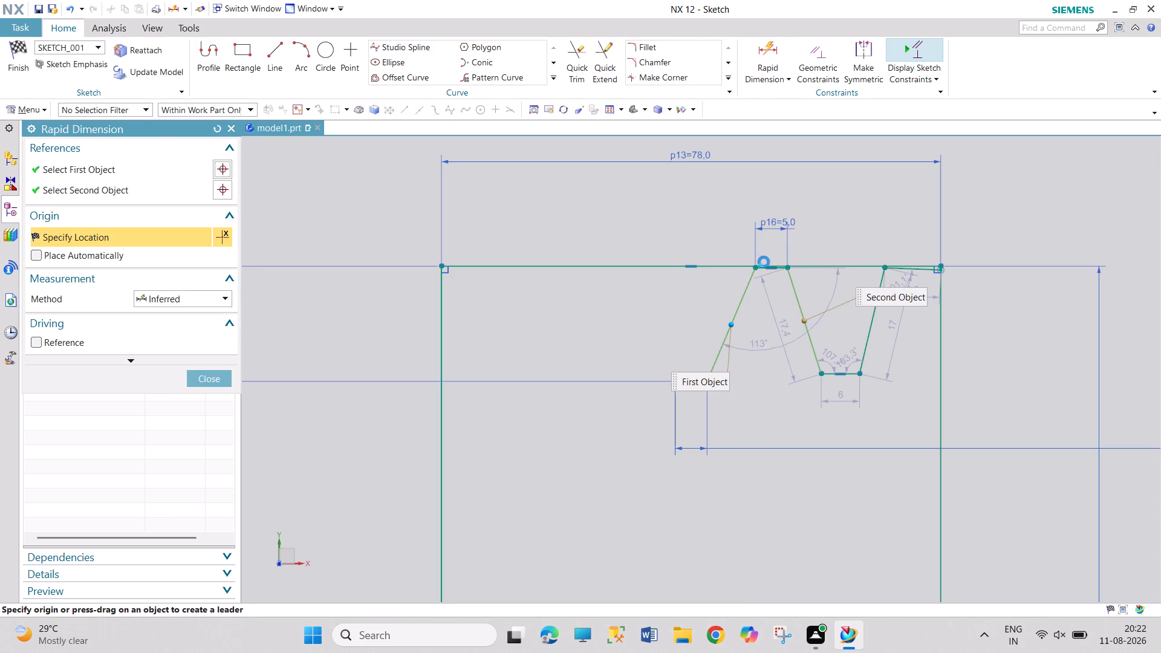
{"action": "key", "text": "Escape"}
Add an Angular Dimension of 40° between the two slanted sides meeting the upper 5 mm segment, placed between them.
{"action": "left_click", "coordinate": [776, 79]}
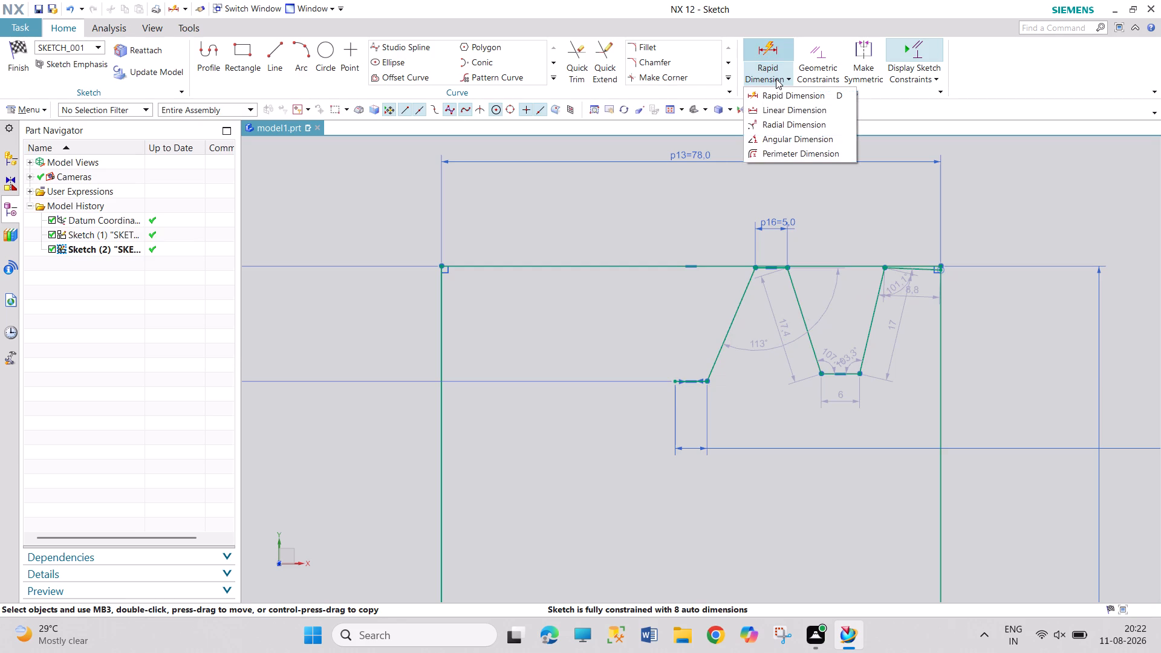
{"action": "left_click", "coordinate": [784, 137]}
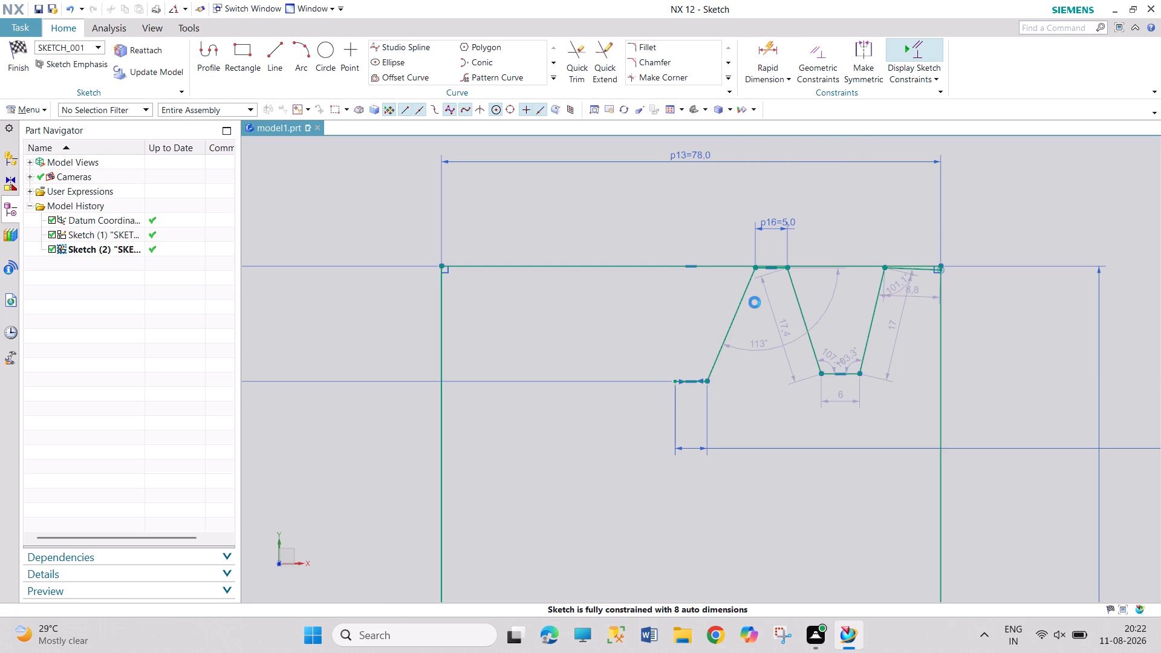
{"action": "left_click", "coordinate": [728, 322]}
{"action": "left_click", "coordinate": [807, 327]}
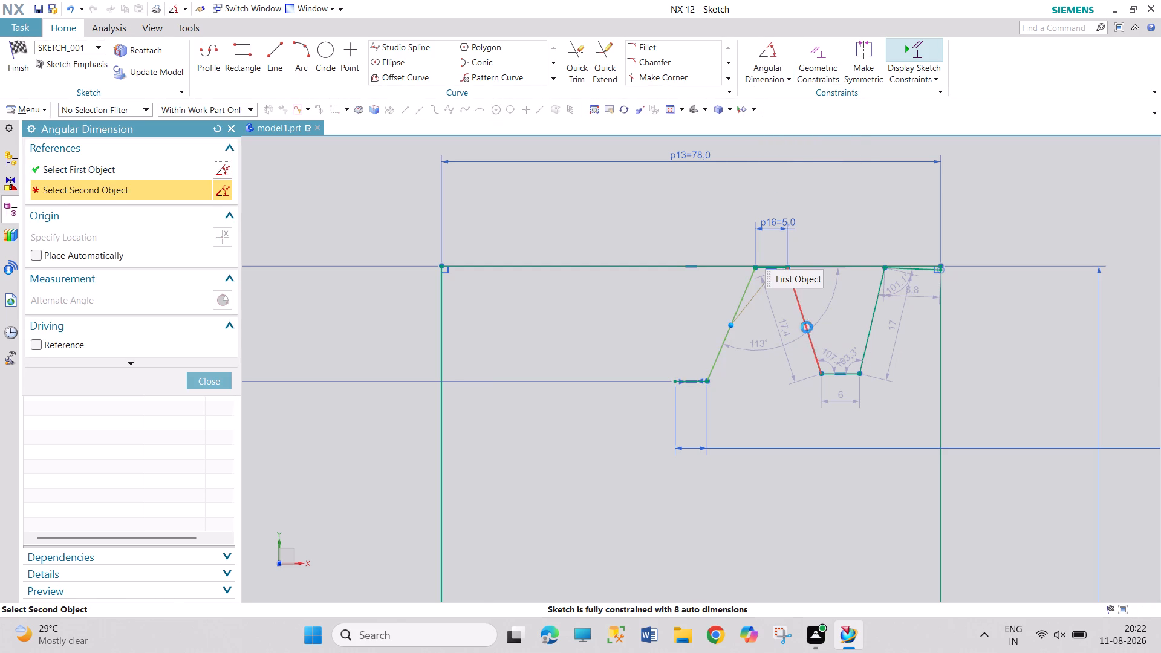
{"action": "left_click", "coordinate": [766, 362]}
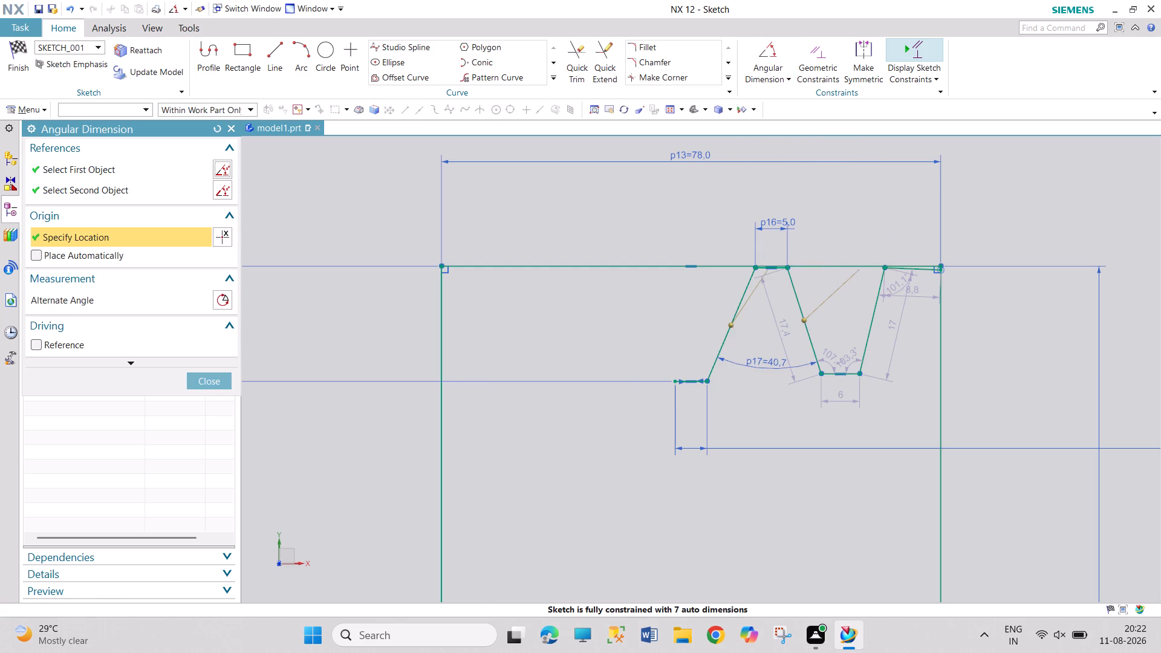
{"action": "type", "text": "40"}
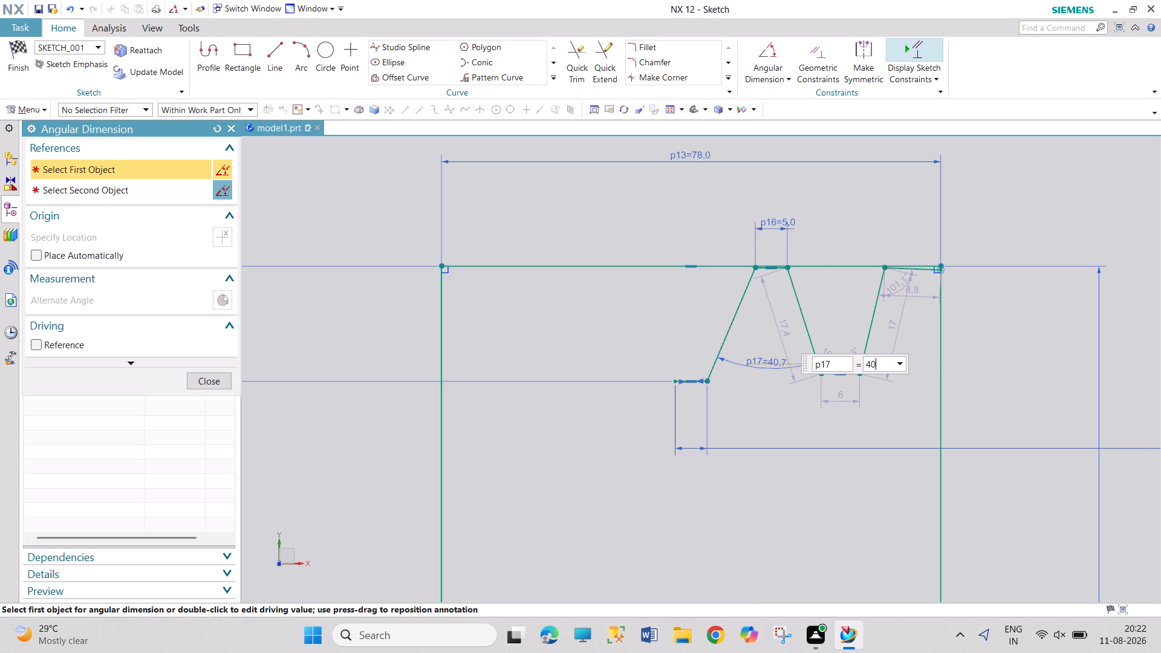
{"action": "key", "text": "Return"}
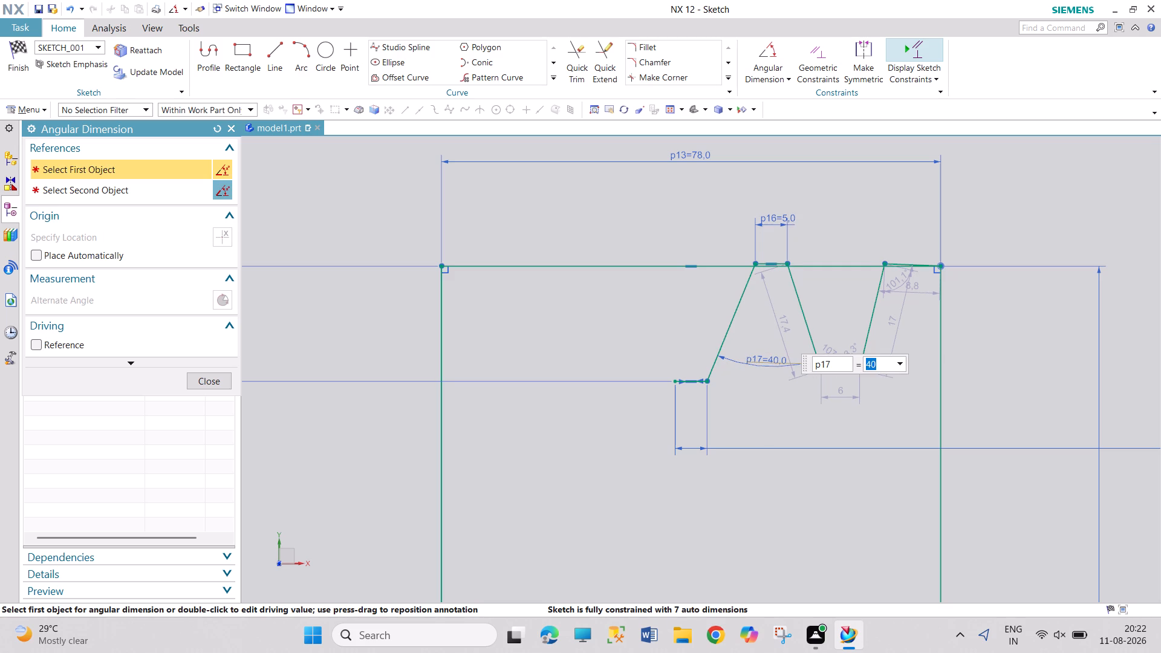
{"action": "key", "text": "Escape"}
{"action": "key", "text": "Escape"}
{"action": "key", "text": "Escape"}
{"action": "key", "text": "Escape"}
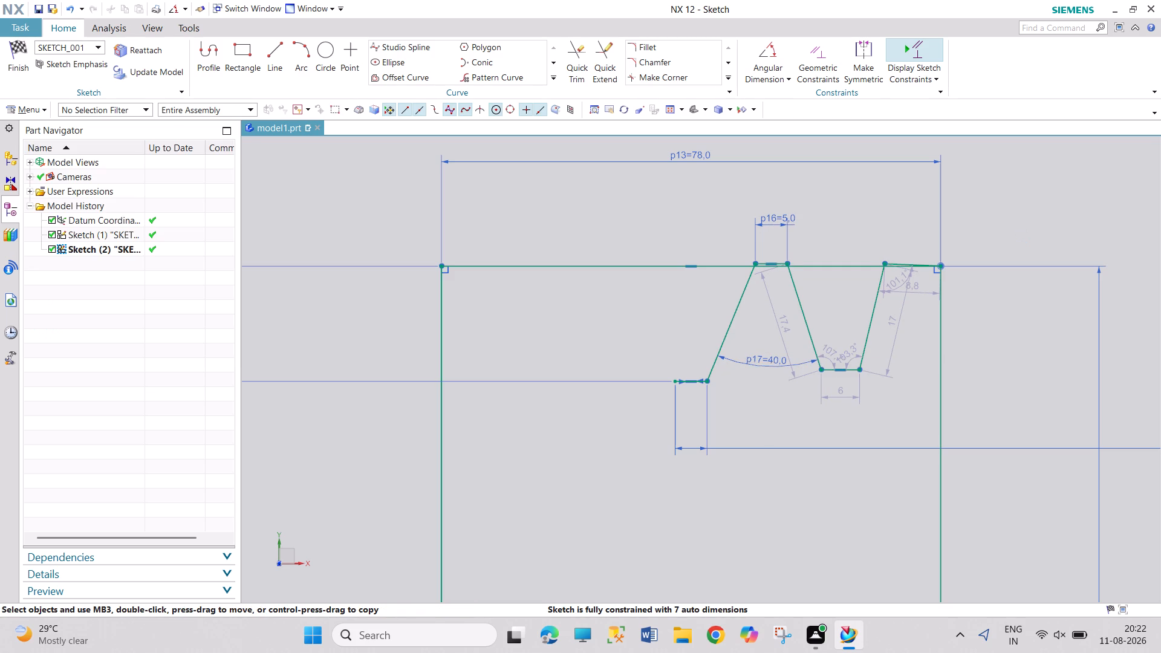
{"action": "key", "text": "Escape"}
{"action": "key", "text": "Escape"}
{"action": "key", "text": "Escape"}
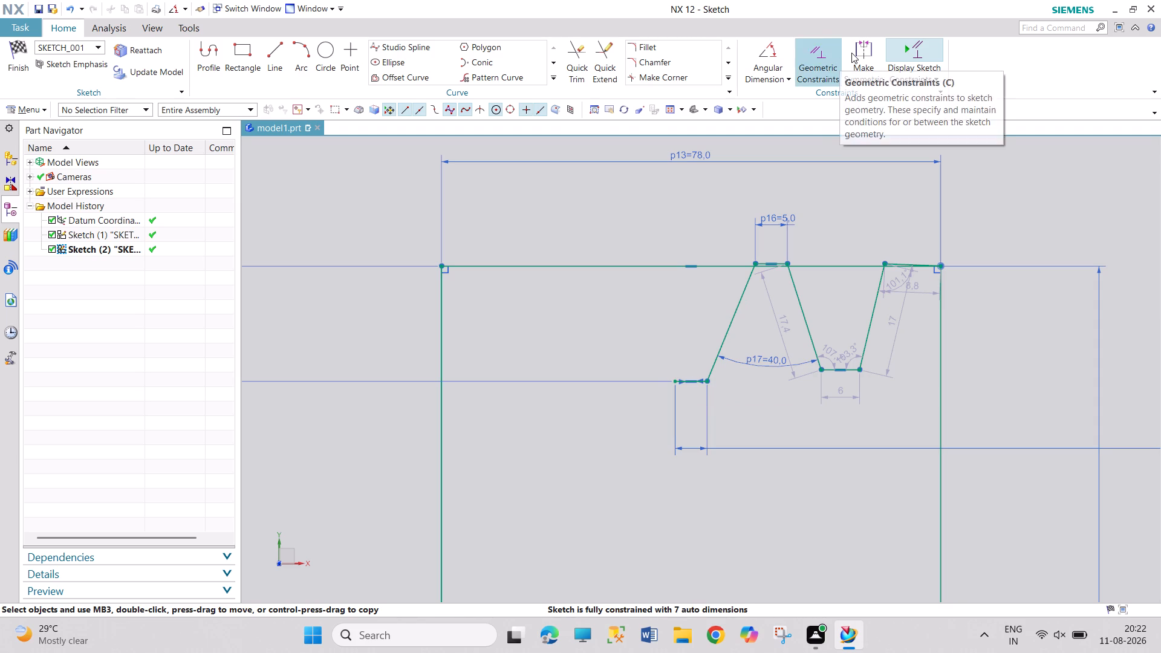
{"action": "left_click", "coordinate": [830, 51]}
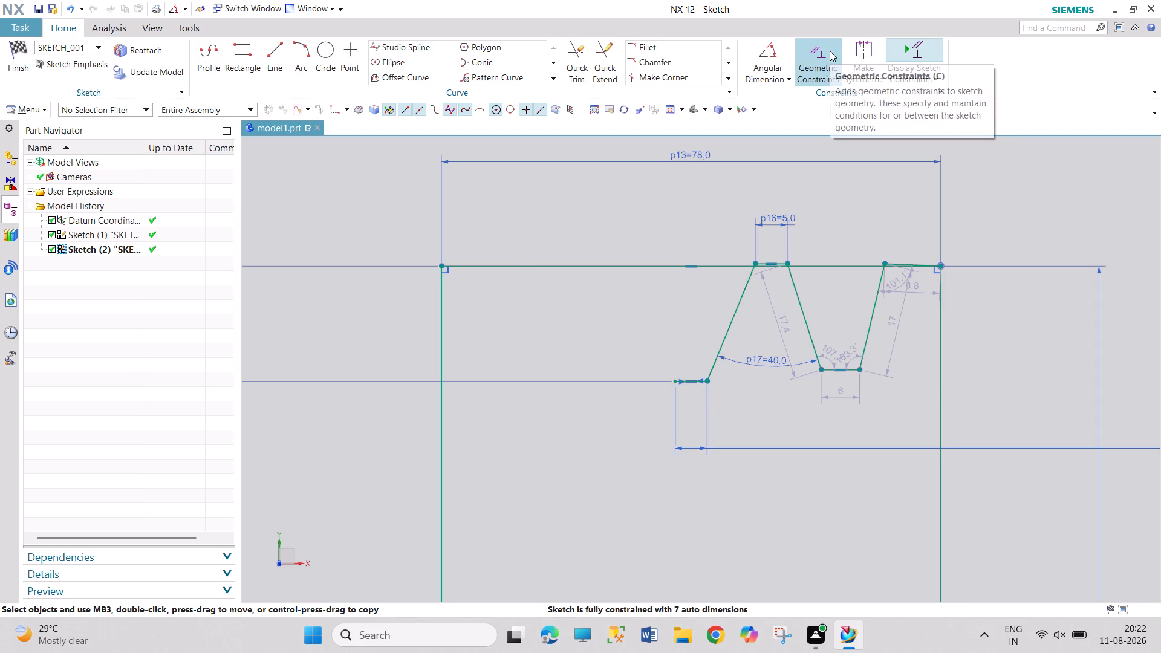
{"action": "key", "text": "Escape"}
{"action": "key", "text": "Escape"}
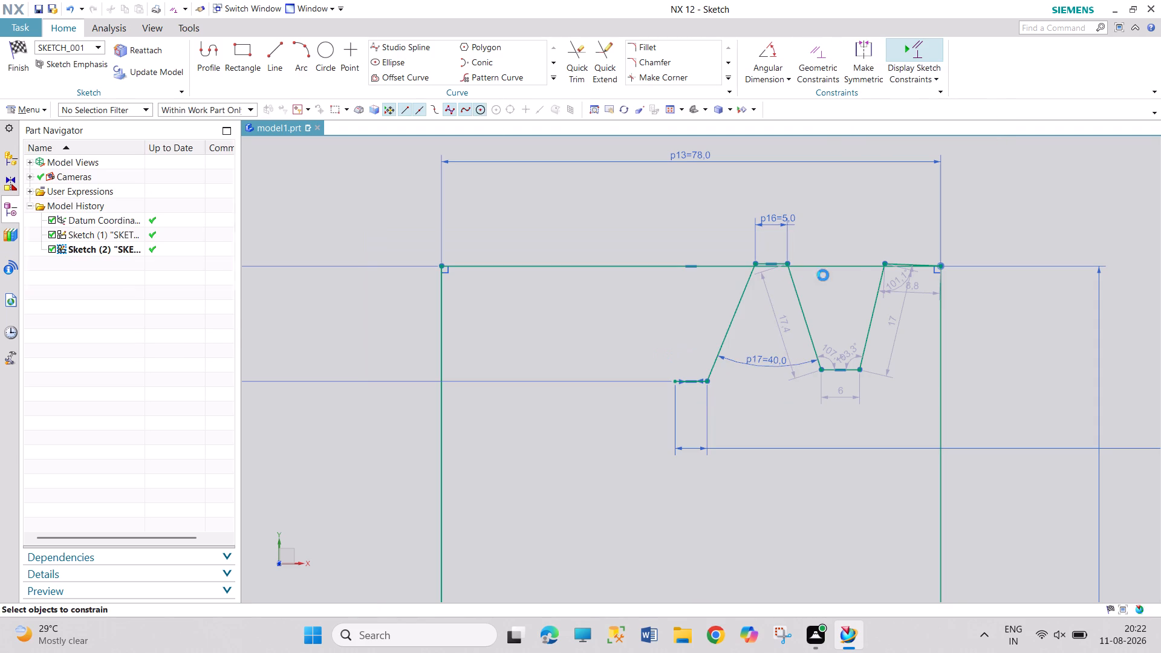
Set the length dimension of the lower short horizontal segment between the right-hand slanted sides to 5 mm.
{"action": "key", "text": "Escape"}
{"action": "key", "text": "Escape"}
{"action": "key", "text": "Escape"}
{"action": "key", "text": "Escape"}
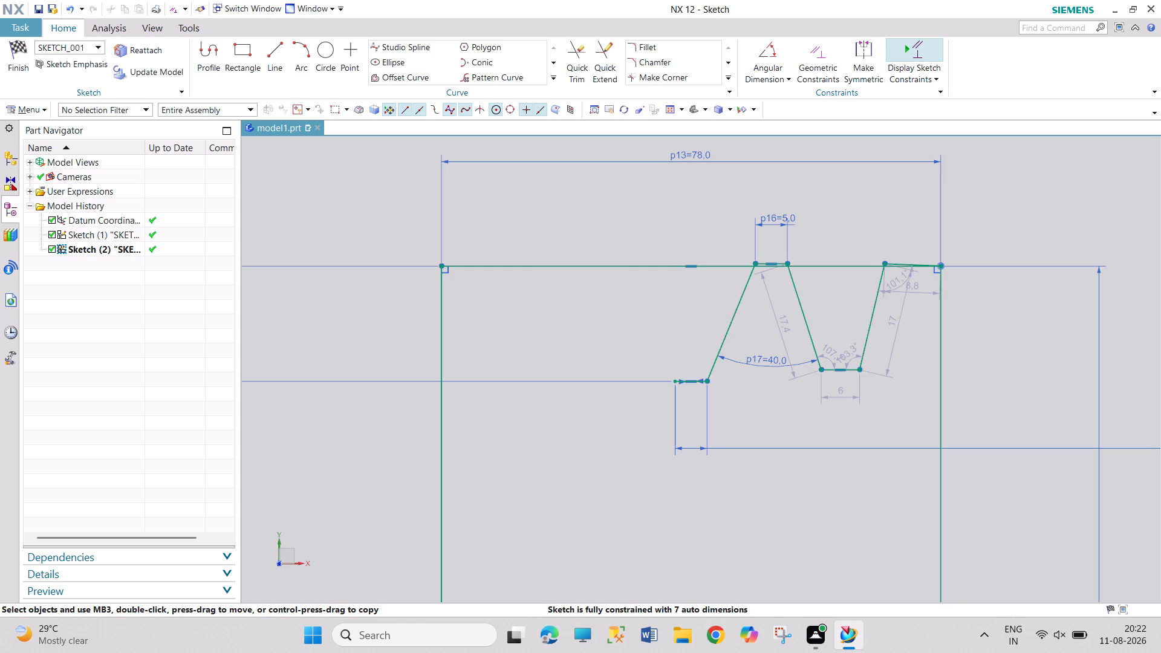
{"action": "double_click", "coordinate": [842, 395]}
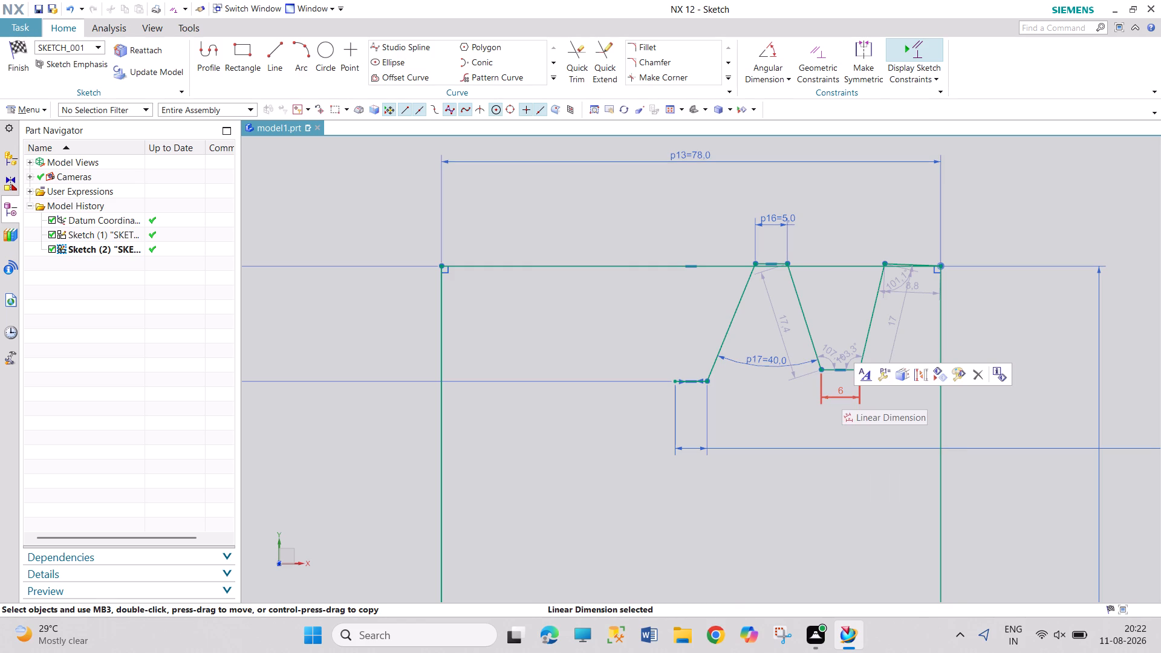
{"action": "double_click", "coordinate": [843, 394]}
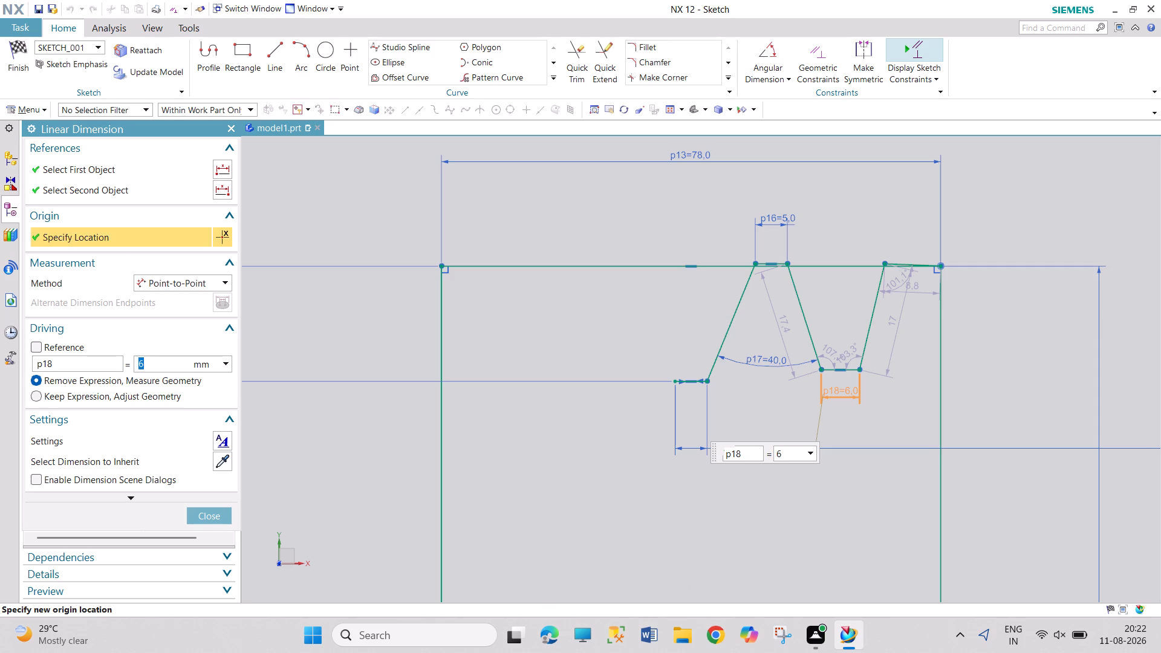
{"action": "key", "text": "5"}
{"action": "key", "text": "Return"}
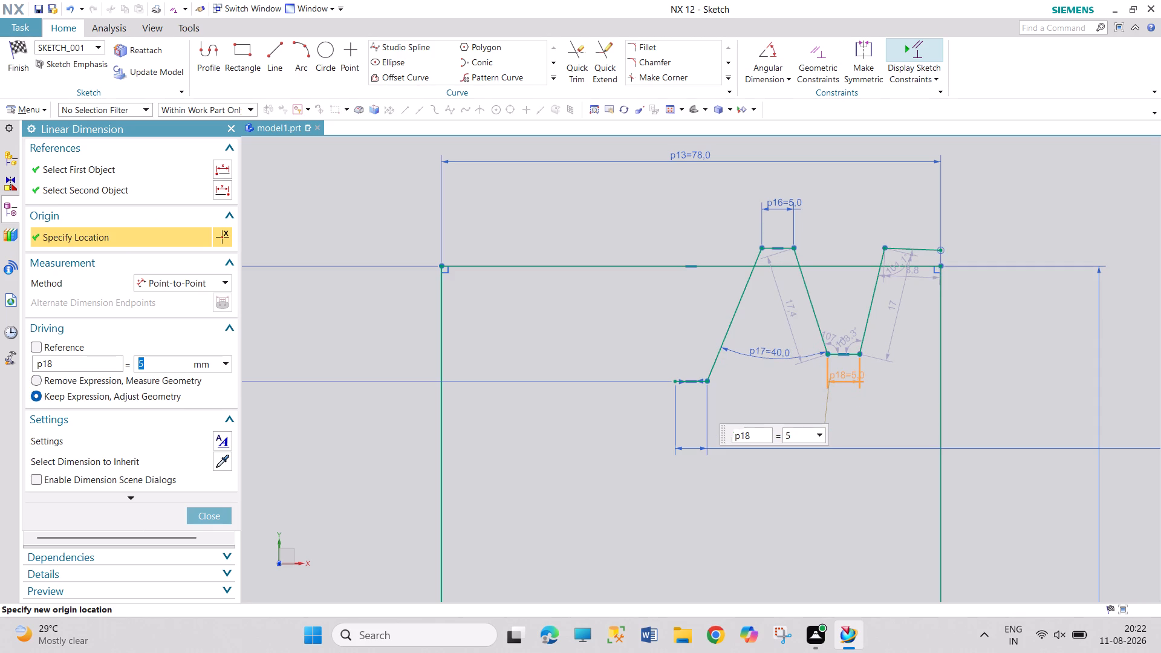
{"action": "key", "text": "Escape"}
{"action": "key", "text": "Escape"}
{"action": "key", "text": "Escape"}
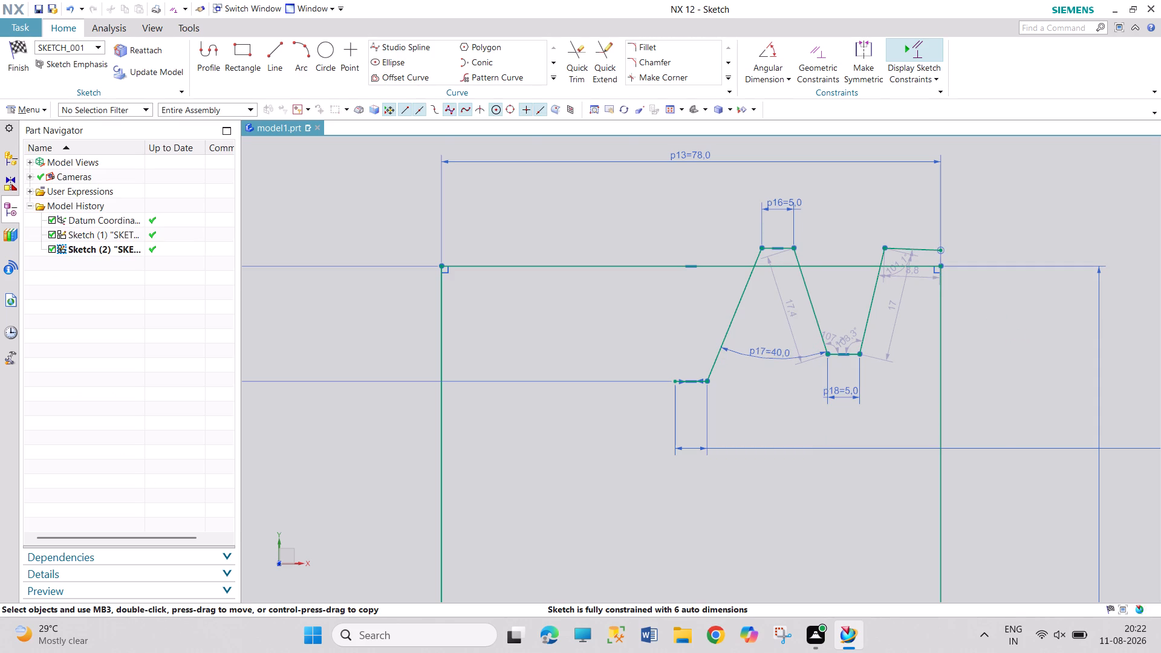
{"action": "key", "text": "Escape"}
Add an Angular Dimension of 40° between the two slanted sides meeting the lower 5 mm segment, placed between them.
{"action": "left_click", "coordinate": [767, 56]}
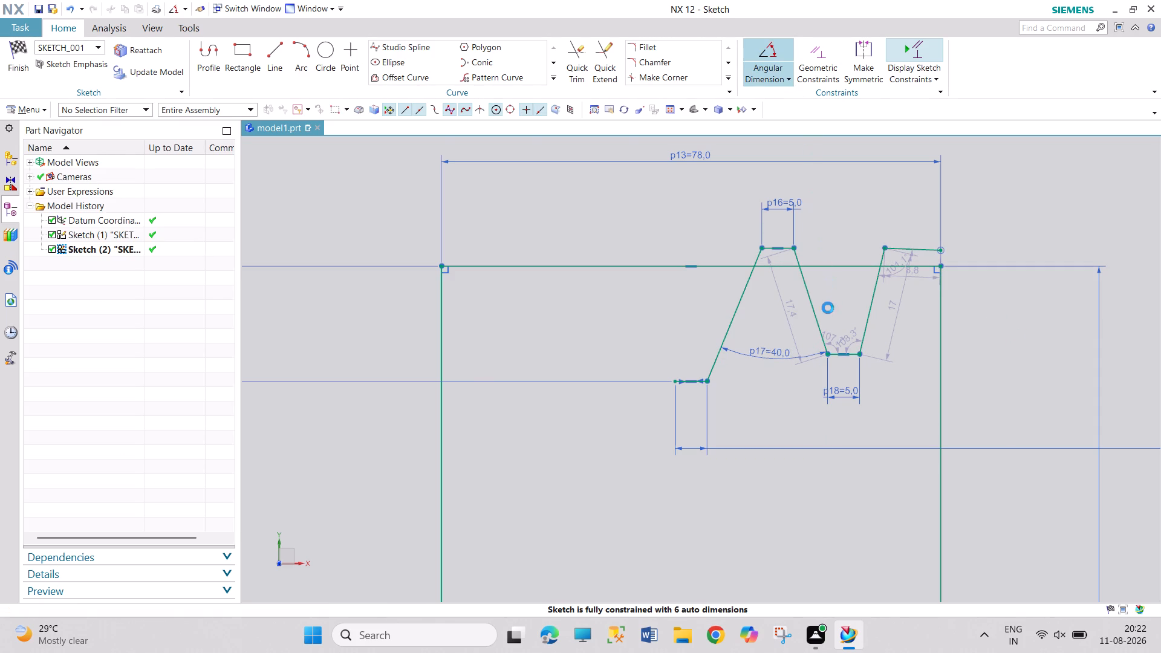
{"action": "left_click", "coordinate": [815, 307]}
{"action": "left_click", "coordinate": [868, 310]}
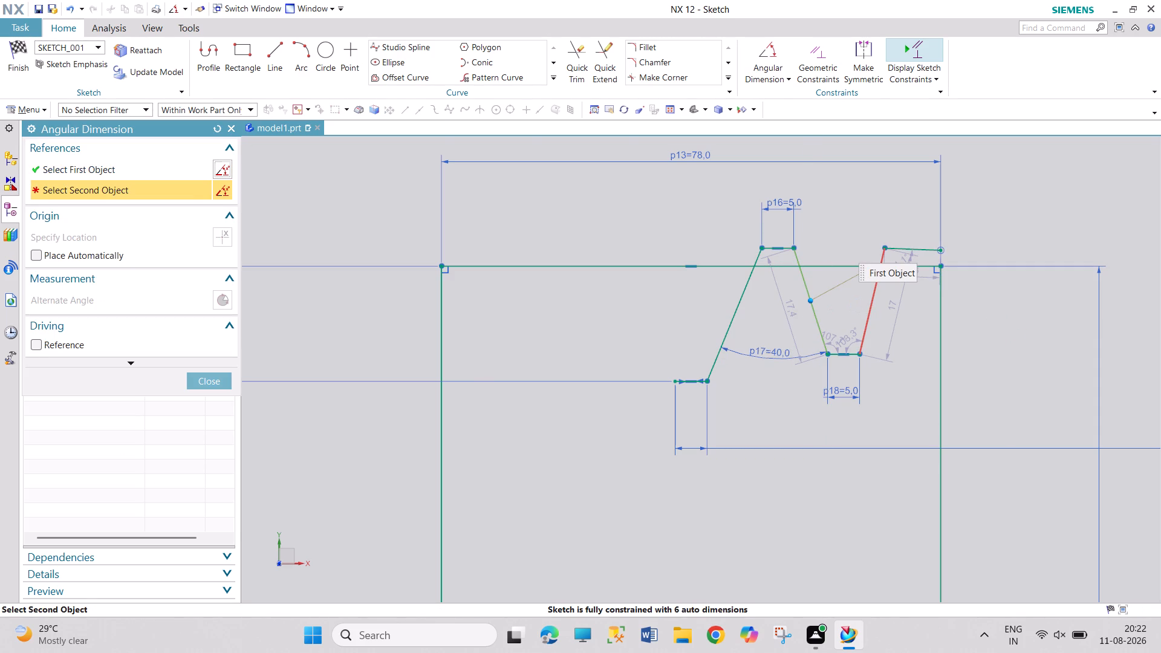
{"action": "left_click", "coordinate": [845, 282]}
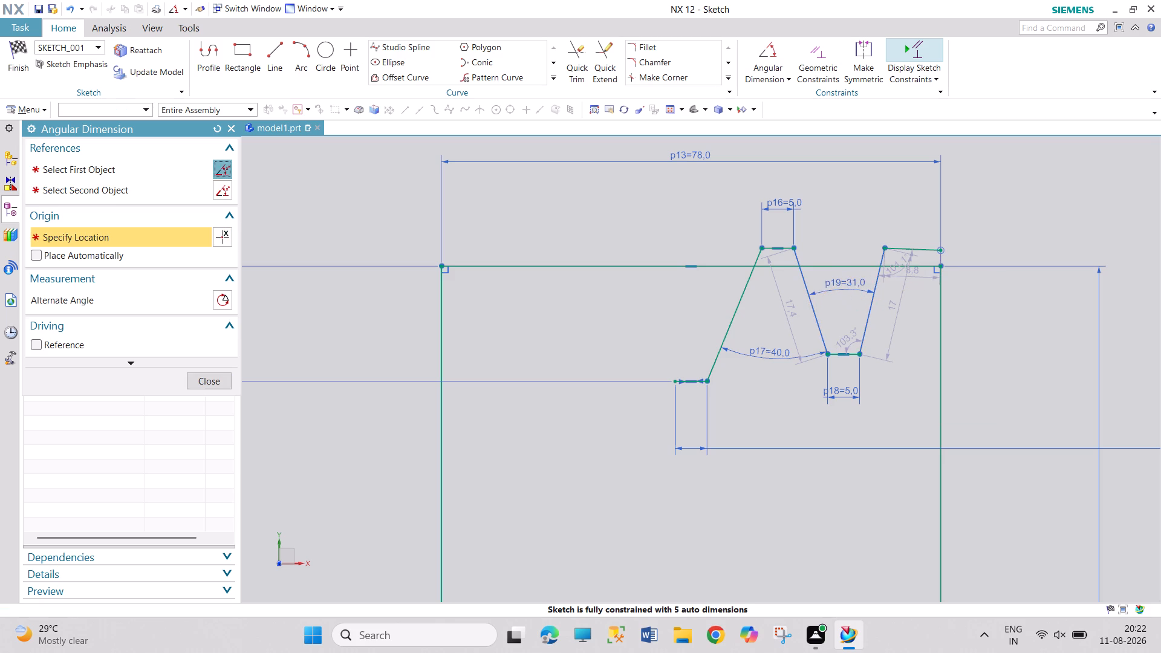
{"action": "key", "text": "4"}
{"action": "key", "text": "0"}
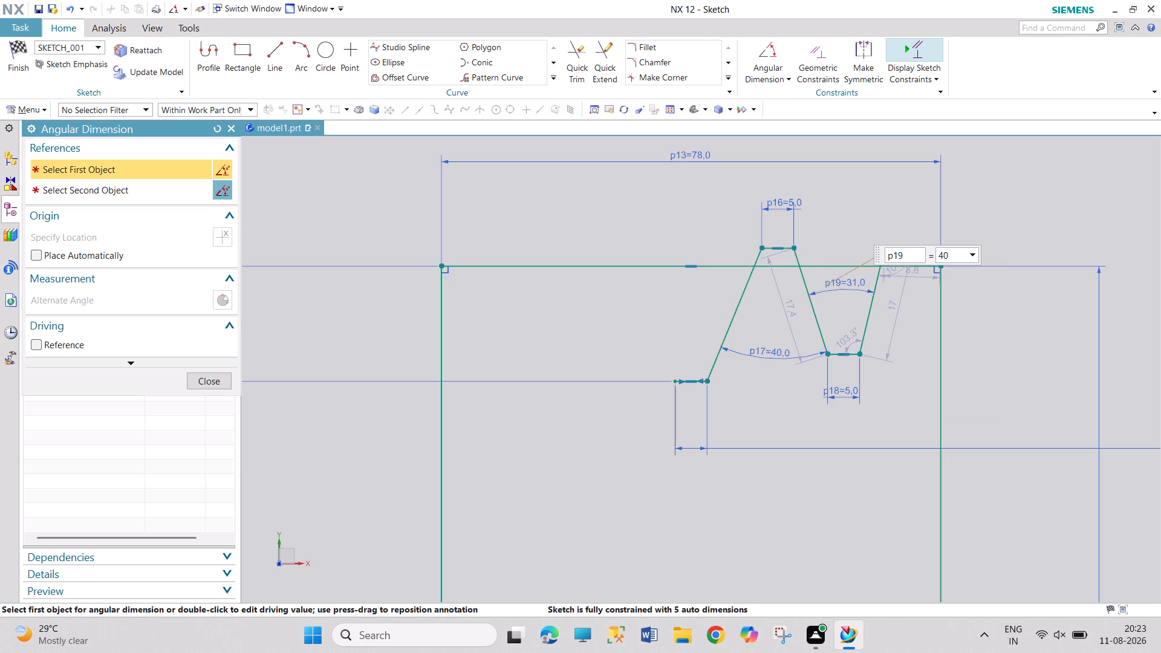
{"action": "key", "text": "Return"}
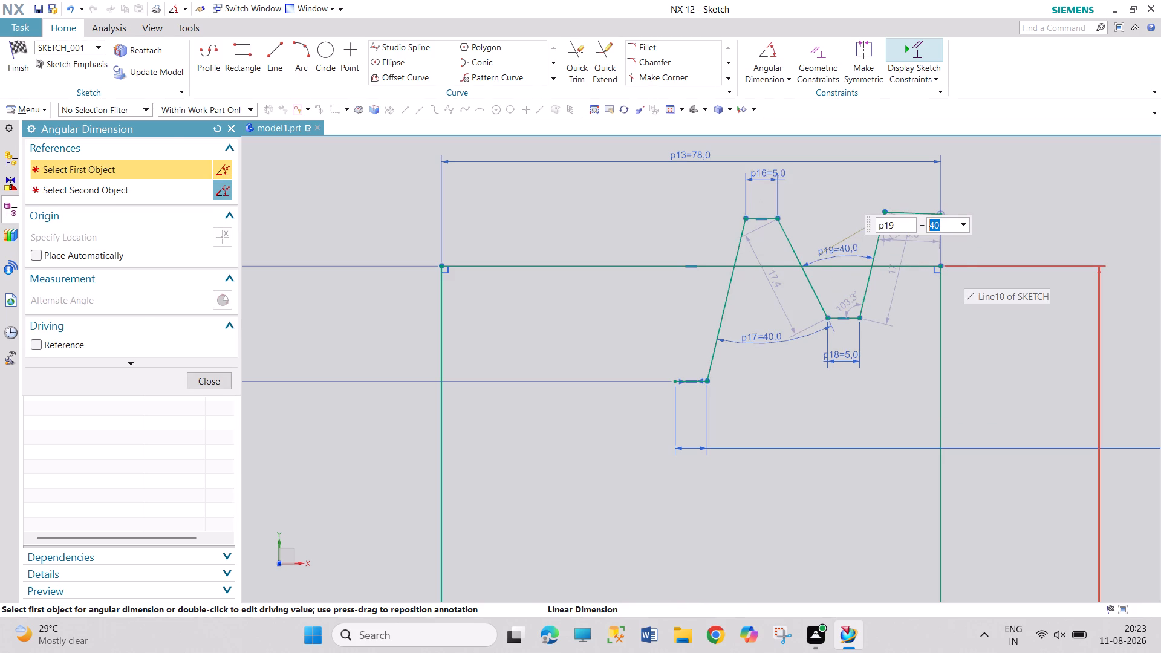
{"action": "key", "text": "Escape"}
{"action": "key", "text": "Escape"}
{"action": "key", "text": "Escape"}
{"action": "key", "text": "Escape"}
{"action": "key", "text": "Escape"}
{"action": "key", "text": "Escape"}
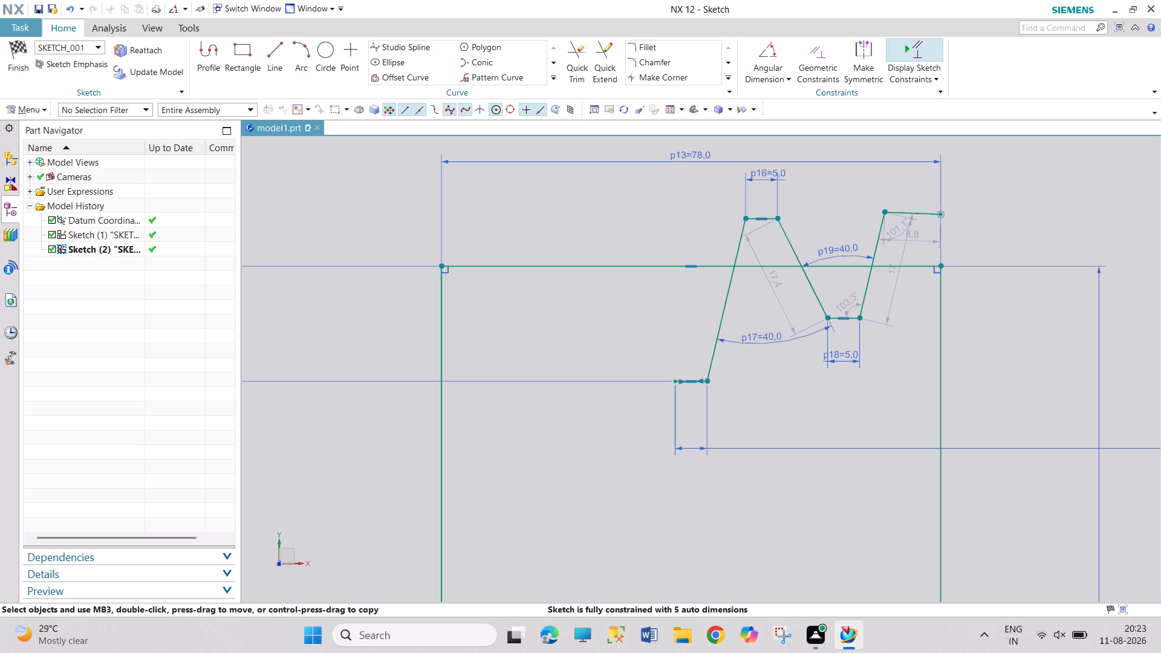
Make the lower 5 mm segment collinear with the 5 mm line centred on the sketch's vertical axis.
{"action": "left_click", "coordinate": [815, 50]}
{"action": "left_click", "coordinate": [594, 370]}
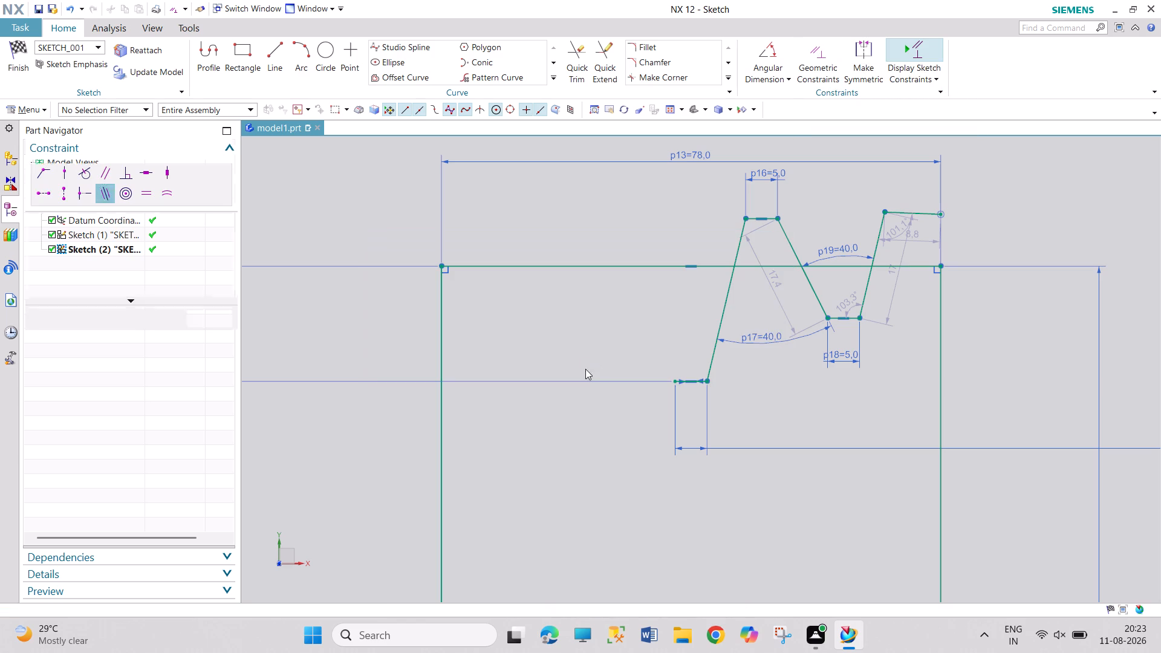
{"action": "left_click", "coordinate": [683, 383]}
{"action": "left_click", "coordinate": [842, 316]}
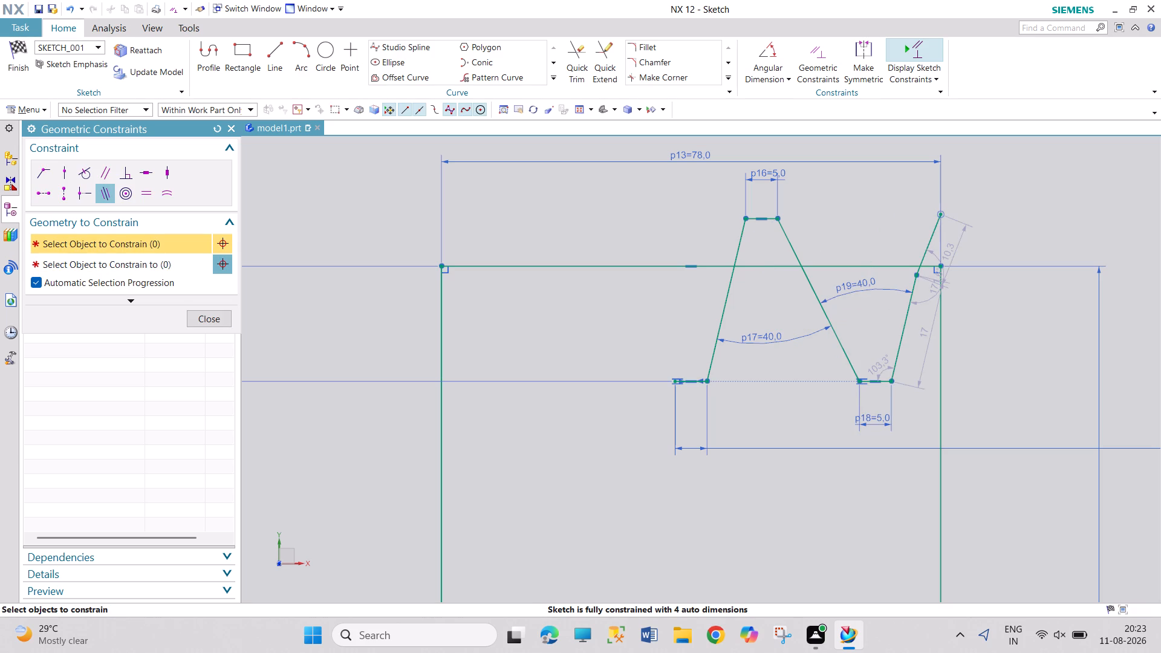
{"action": "left_click", "coordinate": [213, 316]}
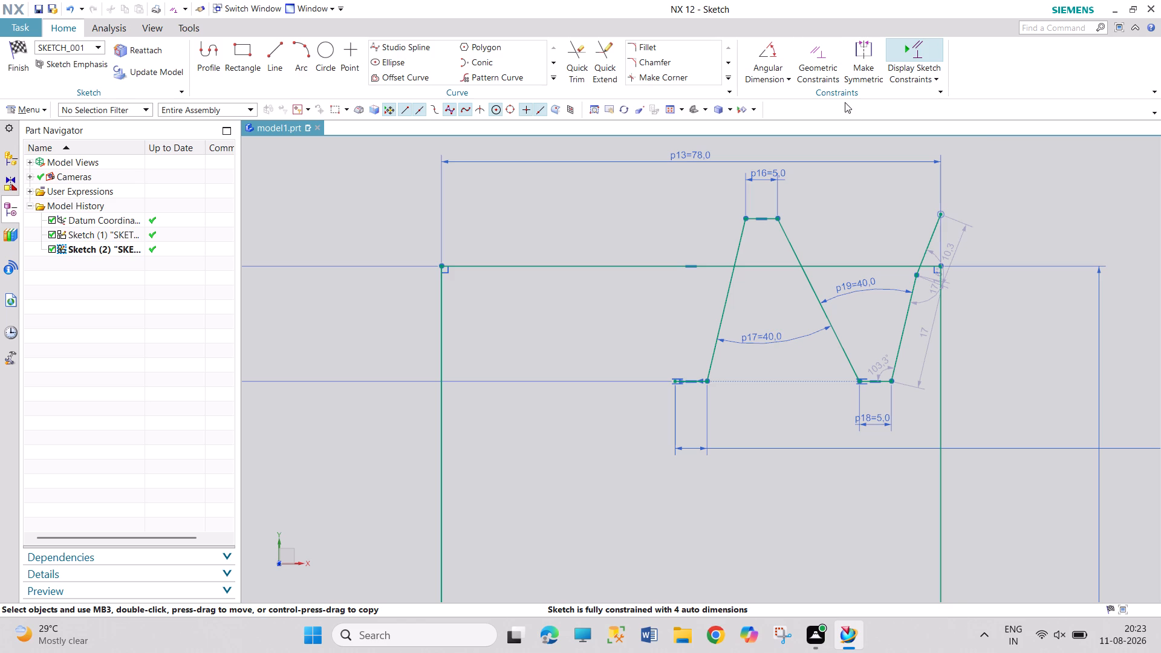
Make the upper 5 mm segment and the profile's last segment collinear with the rectangle's top edge.
{"action": "left_click", "coordinate": [820, 53]}
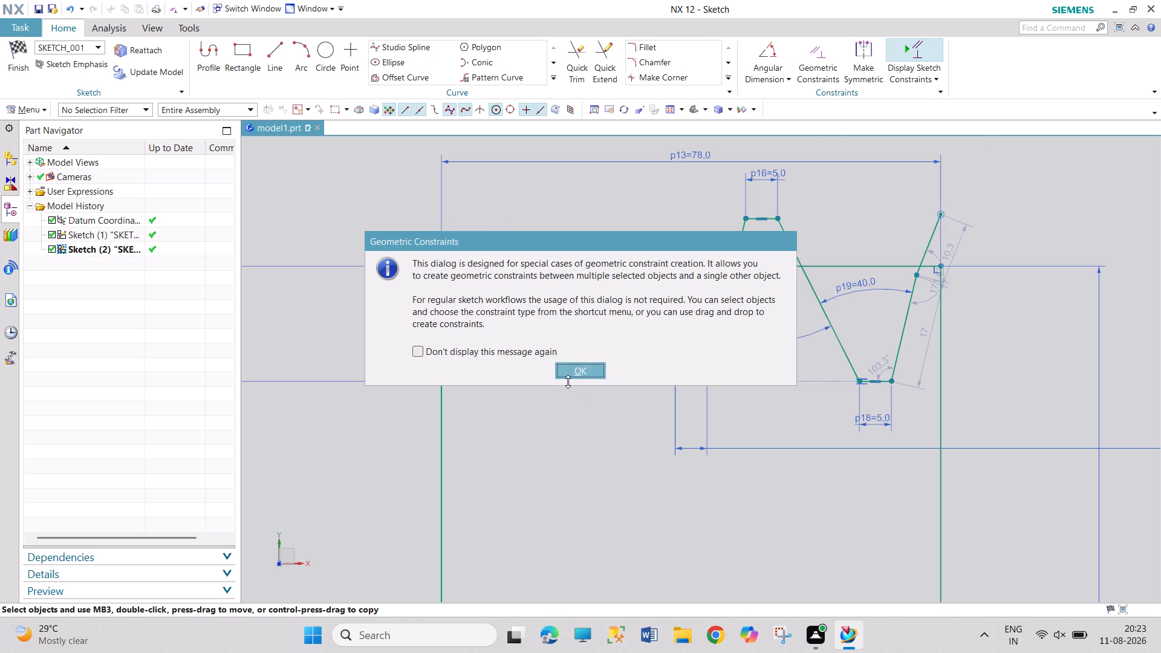
{"action": "left_click", "coordinate": [570, 374]}
{"action": "left_click", "coordinate": [767, 219]}
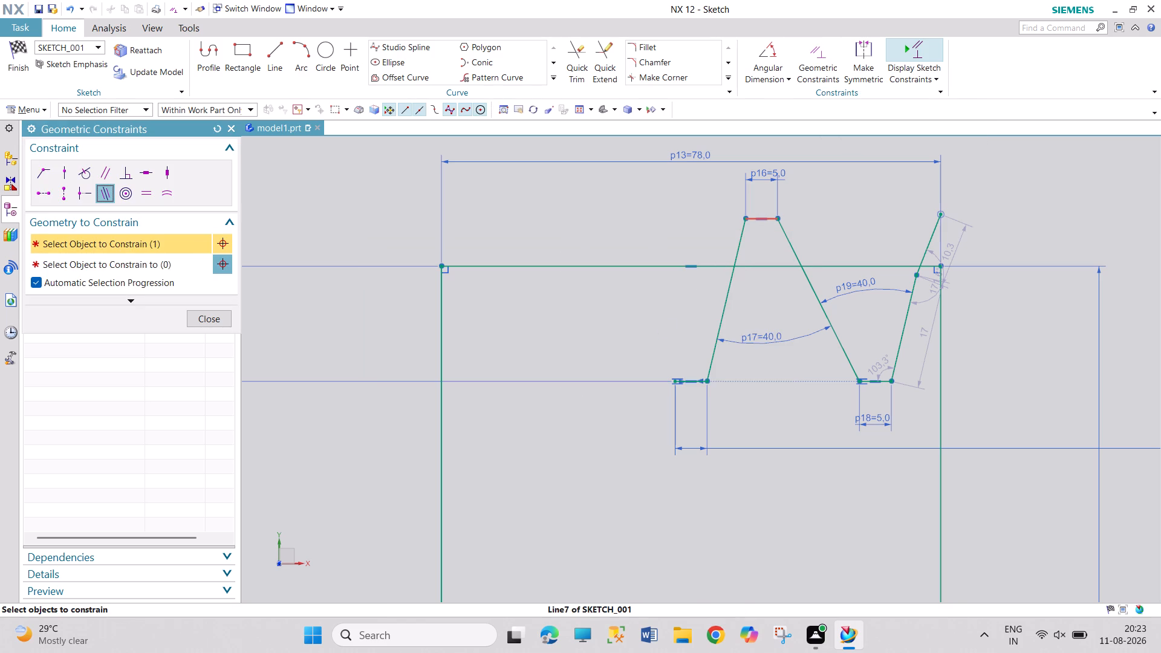
{"action": "left_click", "coordinate": [772, 268]}
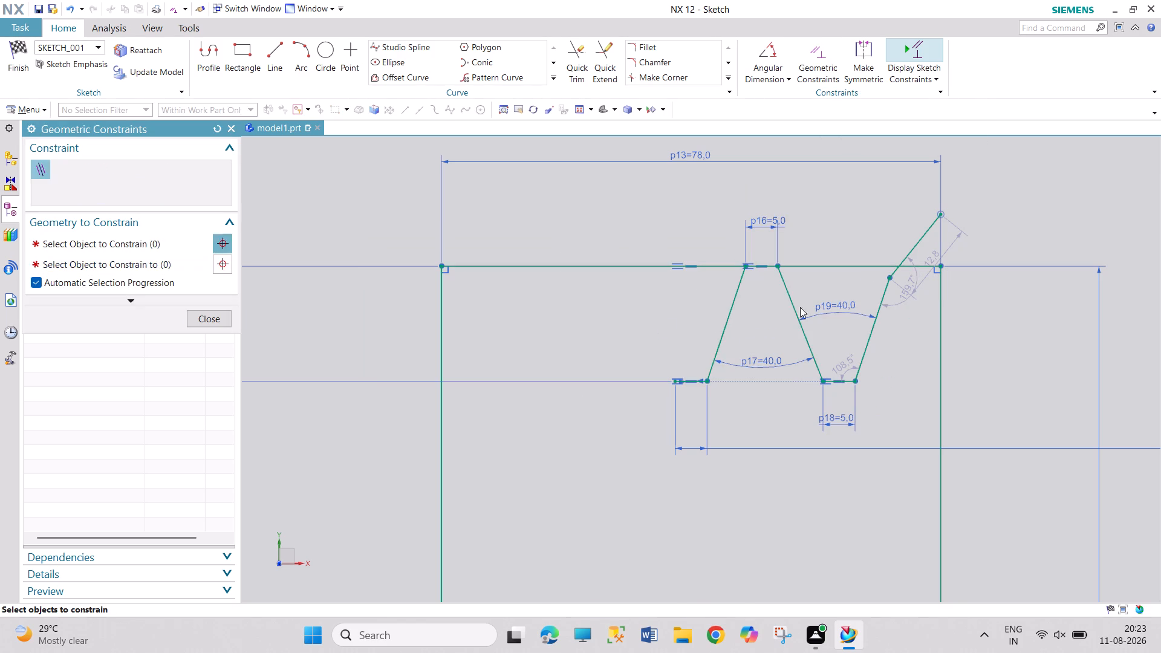
{"action": "left_click", "coordinate": [918, 241]}
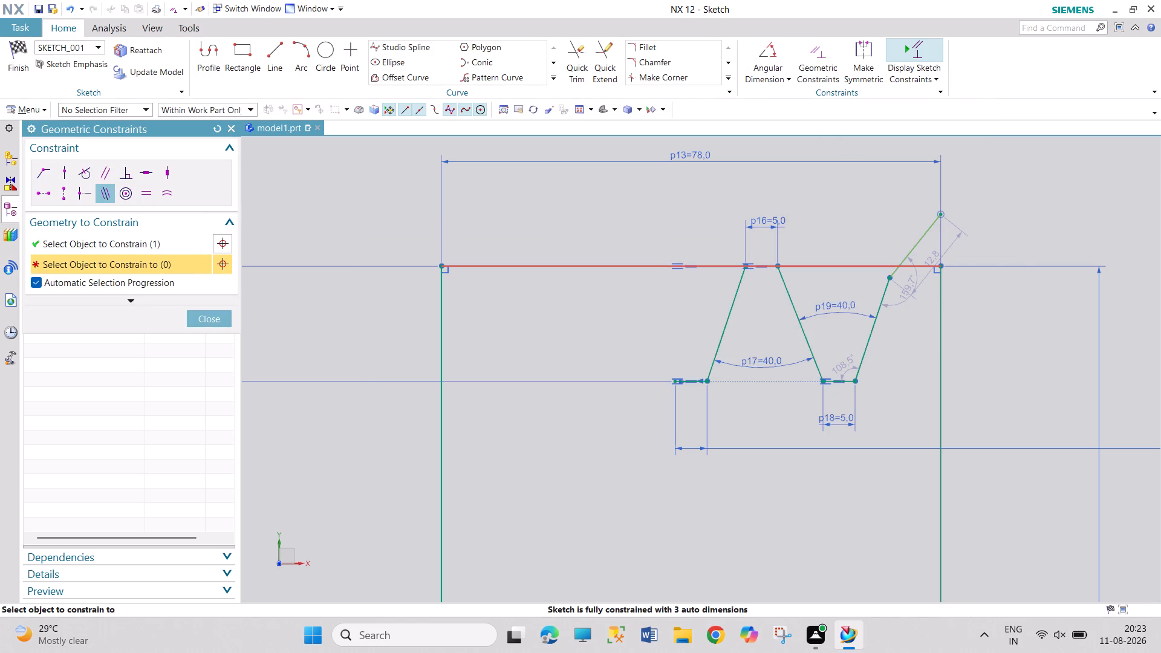
{"action": "left_click", "coordinate": [872, 265]}
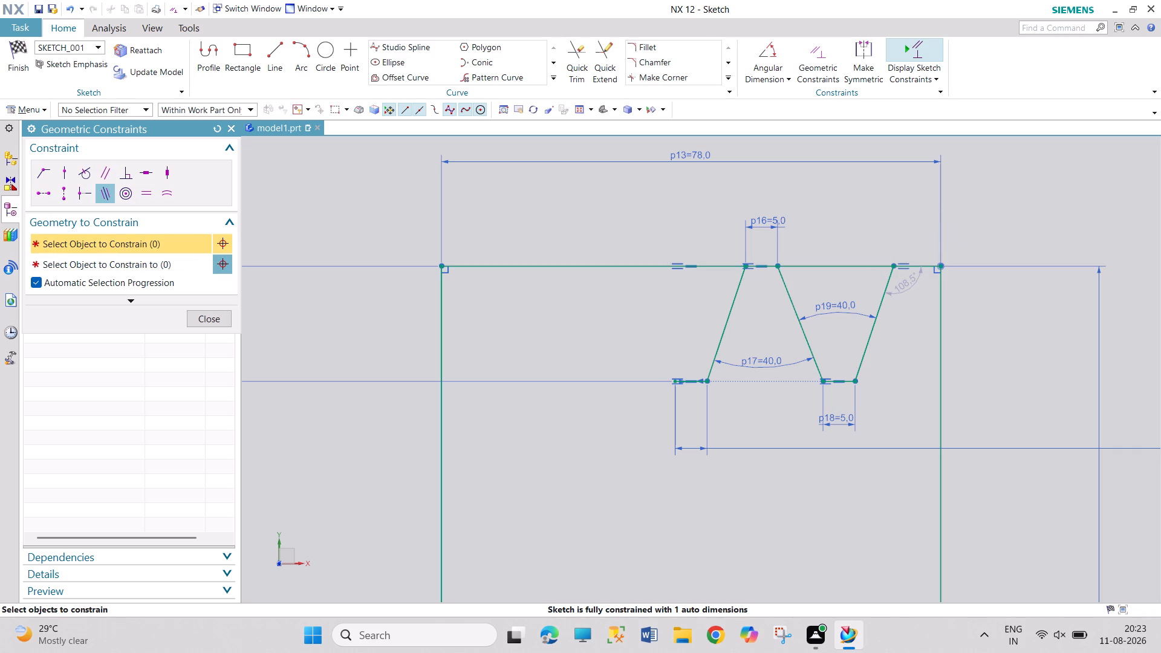
{"action": "left_click", "coordinate": [210, 322]}
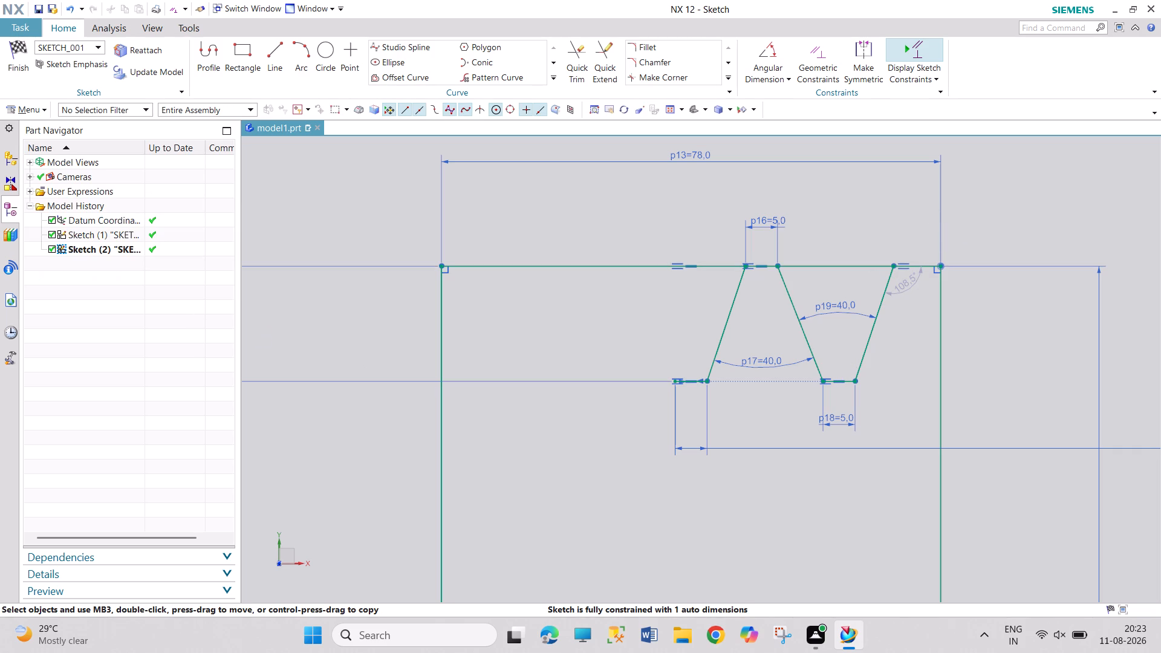
{"action": "key", "text": "Escape"}
{"action": "key", "text": "Escape"}
{"action": "key", "text": "Escape"}
Move the length dimension texts of the lower and upper 5 mm segments to the right, outside their extension lines.
{"action": "left_click_drag", "start_coordinate": [826, 414], "coordinate": [893, 403]}
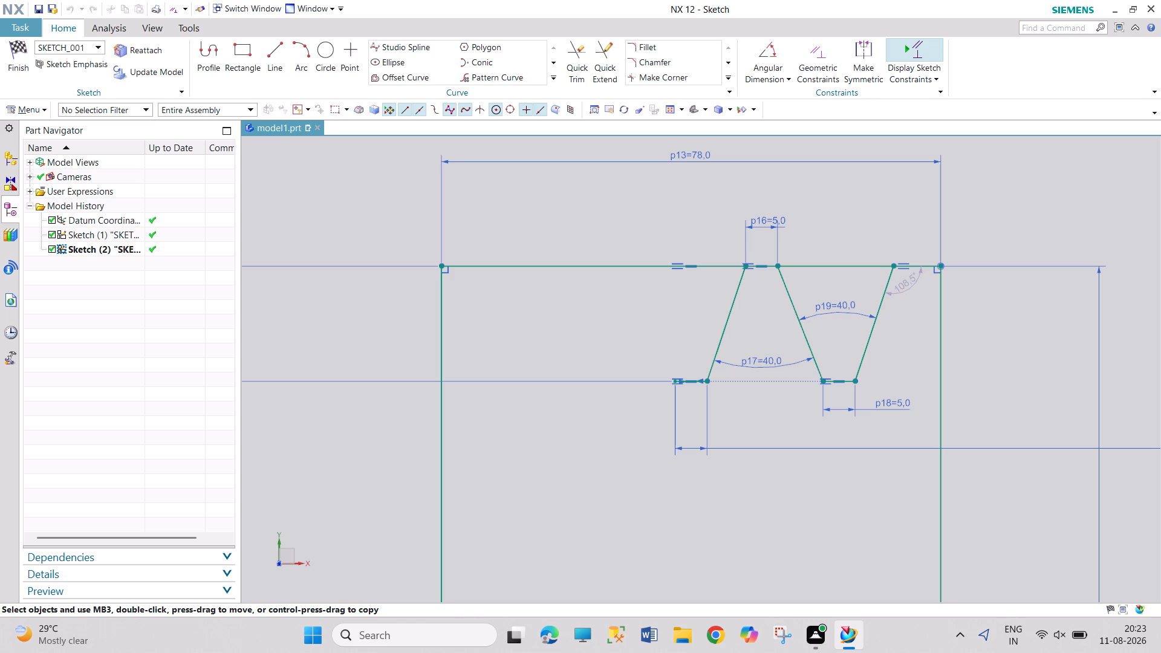
{"action": "left_click_drag", "start_coordinate": [778, 218], "coordinate": [805, 217]}
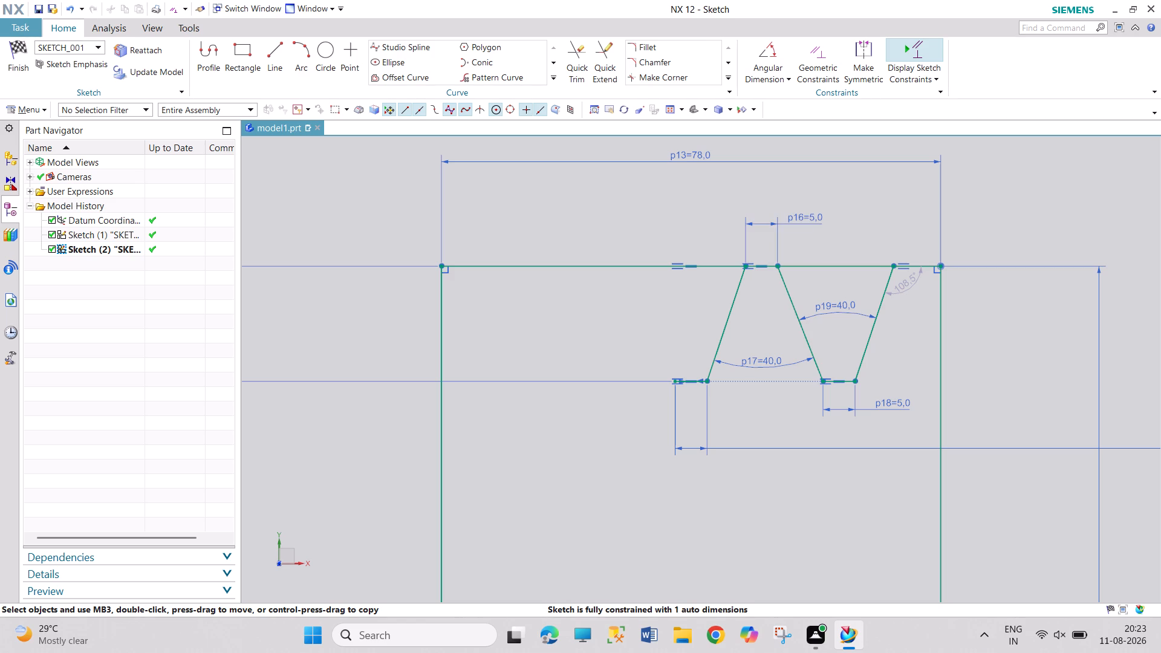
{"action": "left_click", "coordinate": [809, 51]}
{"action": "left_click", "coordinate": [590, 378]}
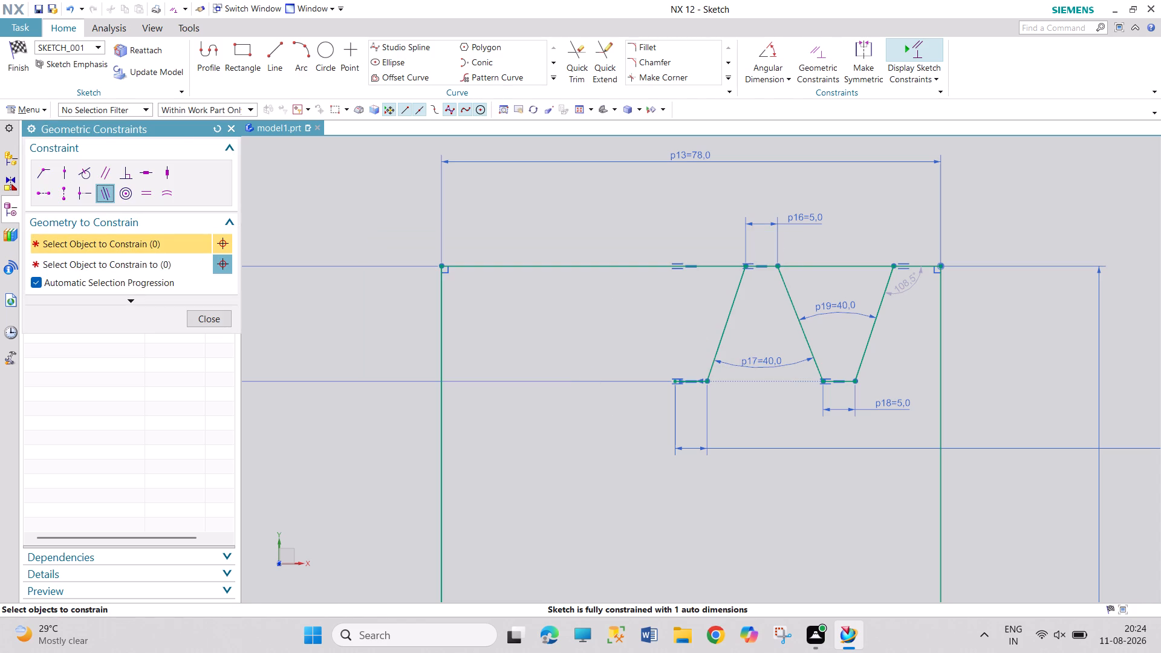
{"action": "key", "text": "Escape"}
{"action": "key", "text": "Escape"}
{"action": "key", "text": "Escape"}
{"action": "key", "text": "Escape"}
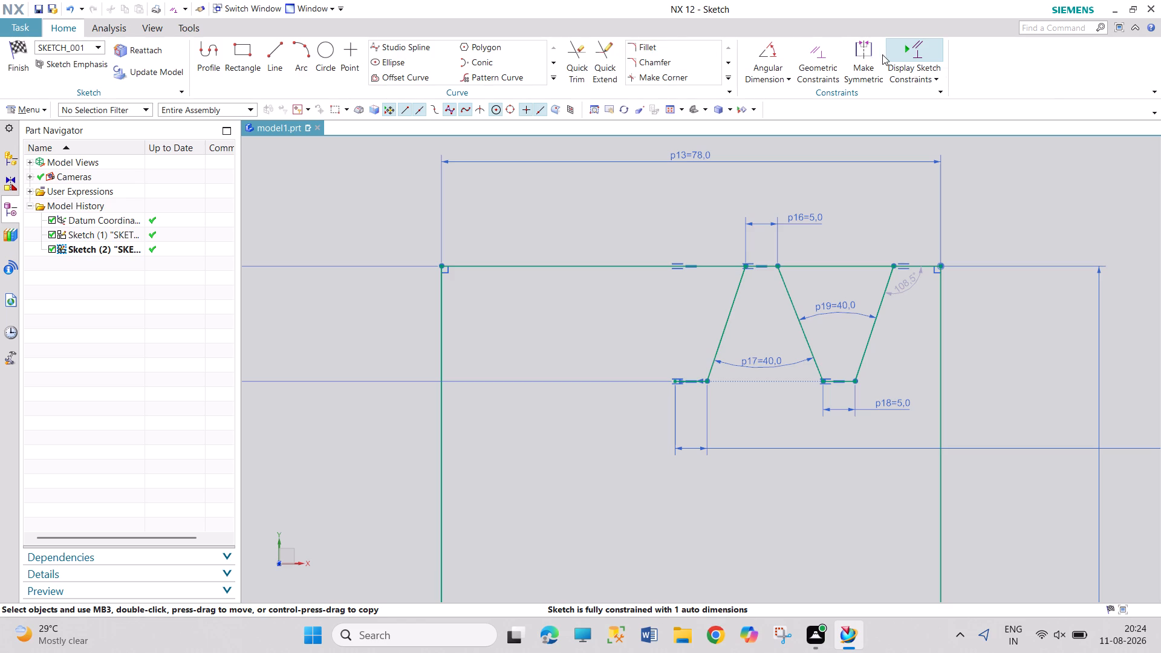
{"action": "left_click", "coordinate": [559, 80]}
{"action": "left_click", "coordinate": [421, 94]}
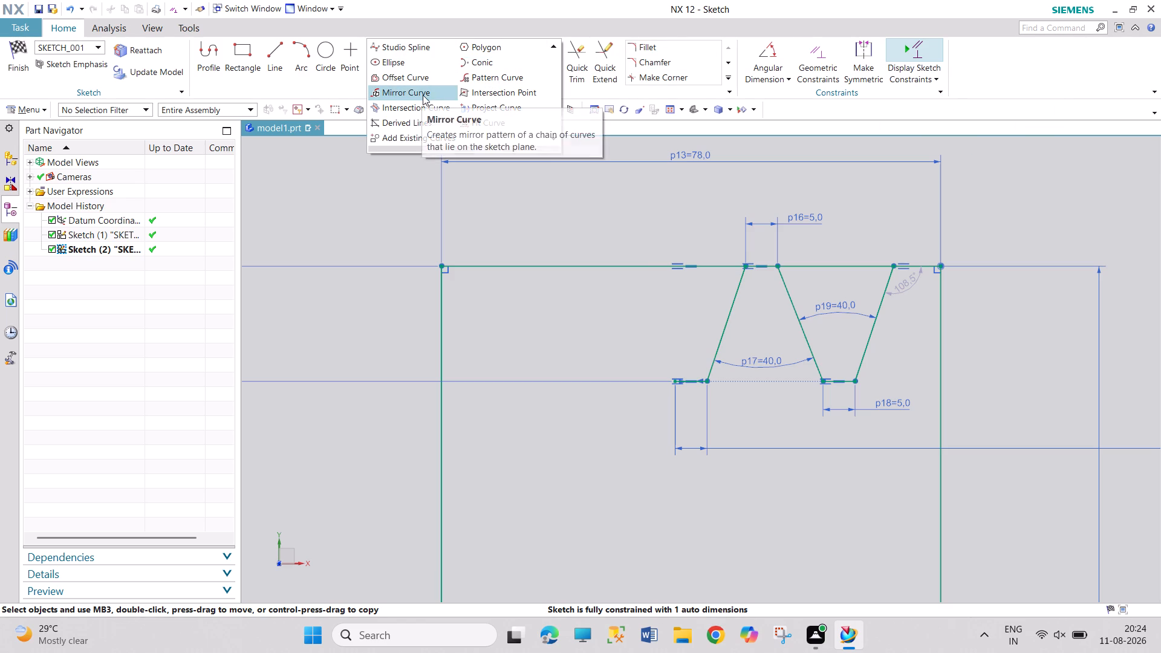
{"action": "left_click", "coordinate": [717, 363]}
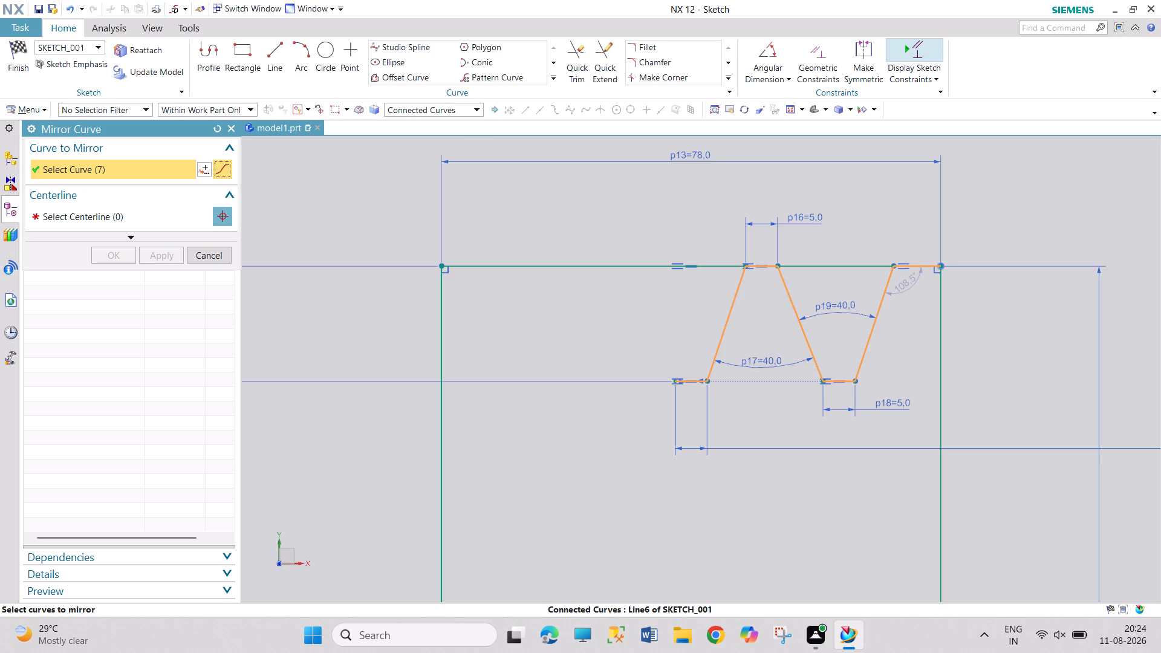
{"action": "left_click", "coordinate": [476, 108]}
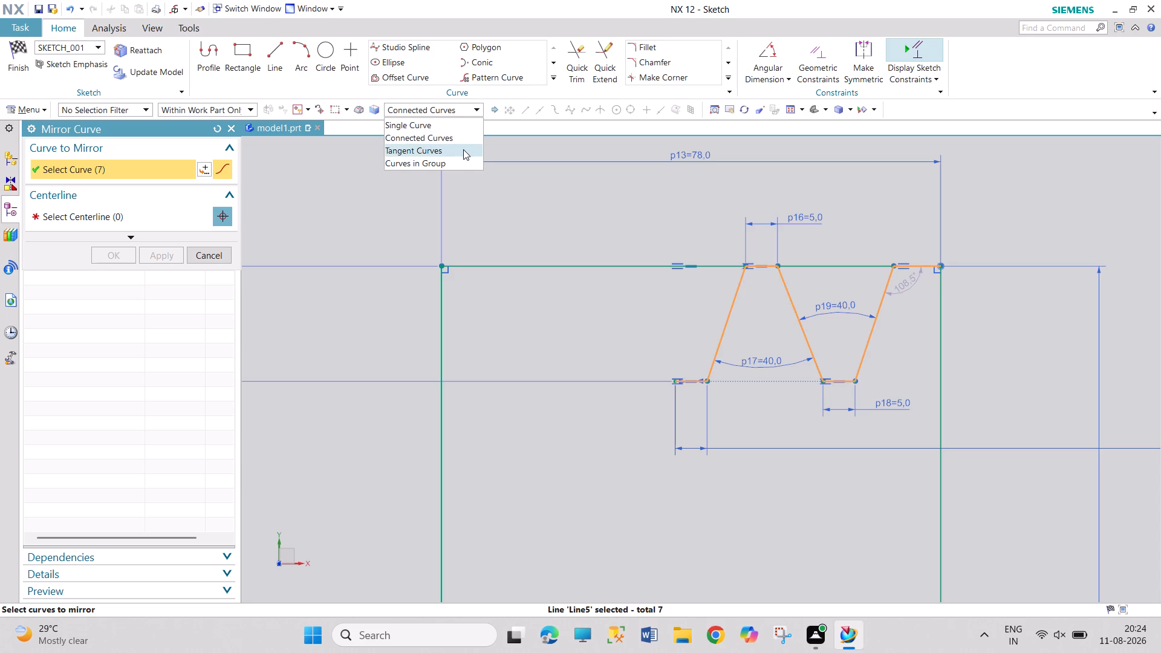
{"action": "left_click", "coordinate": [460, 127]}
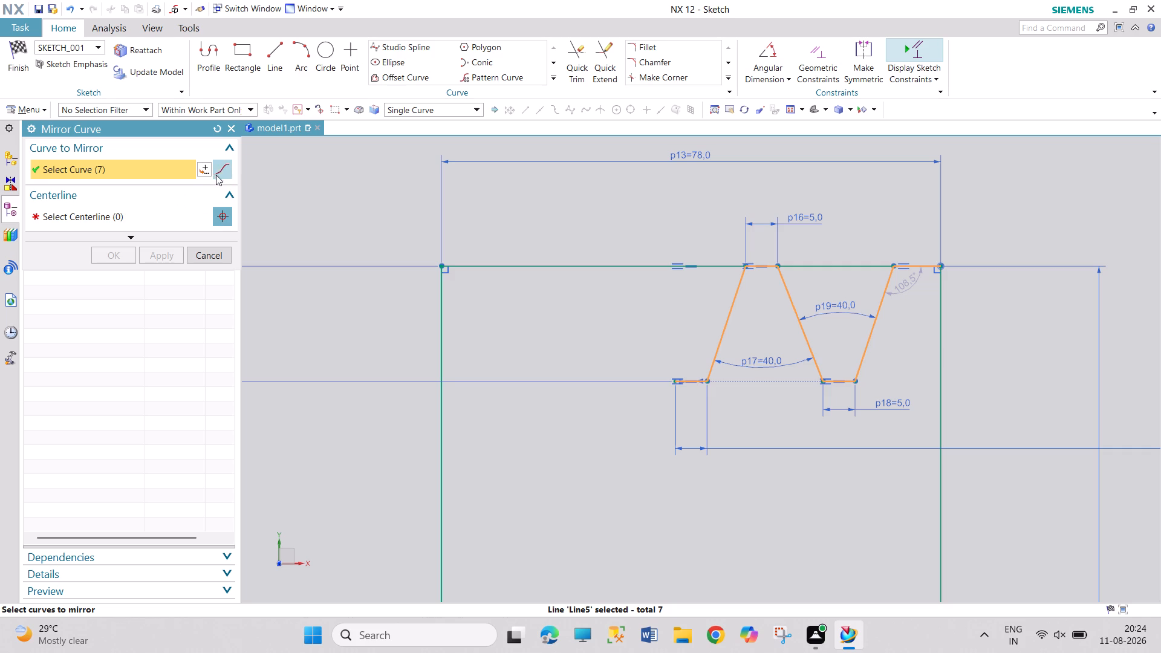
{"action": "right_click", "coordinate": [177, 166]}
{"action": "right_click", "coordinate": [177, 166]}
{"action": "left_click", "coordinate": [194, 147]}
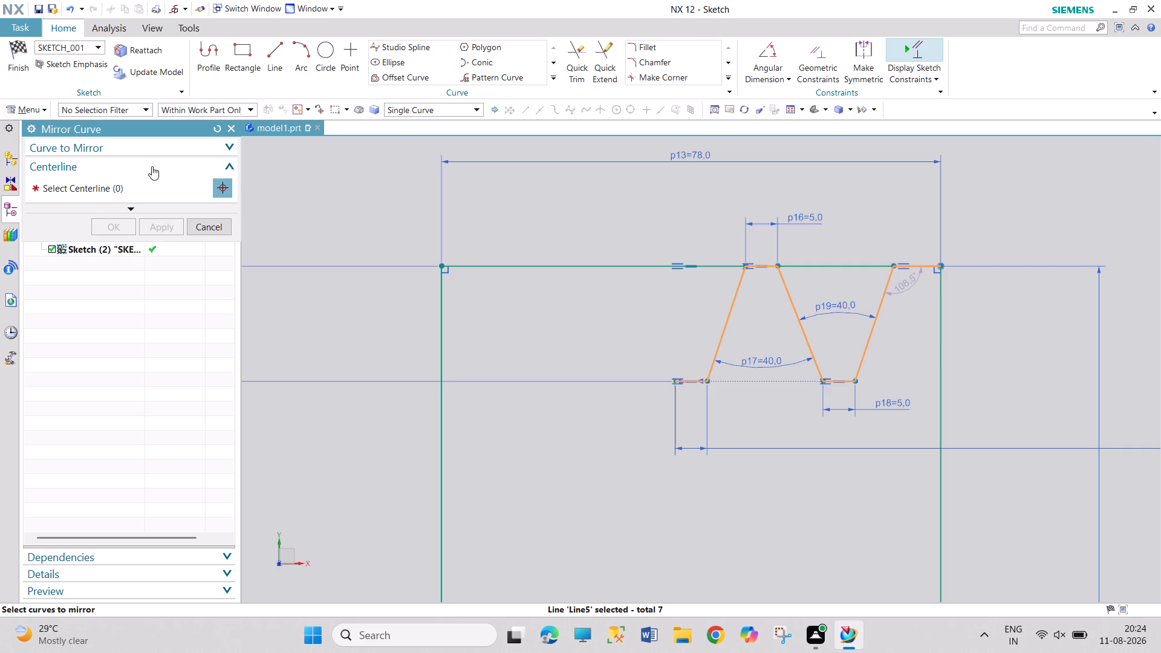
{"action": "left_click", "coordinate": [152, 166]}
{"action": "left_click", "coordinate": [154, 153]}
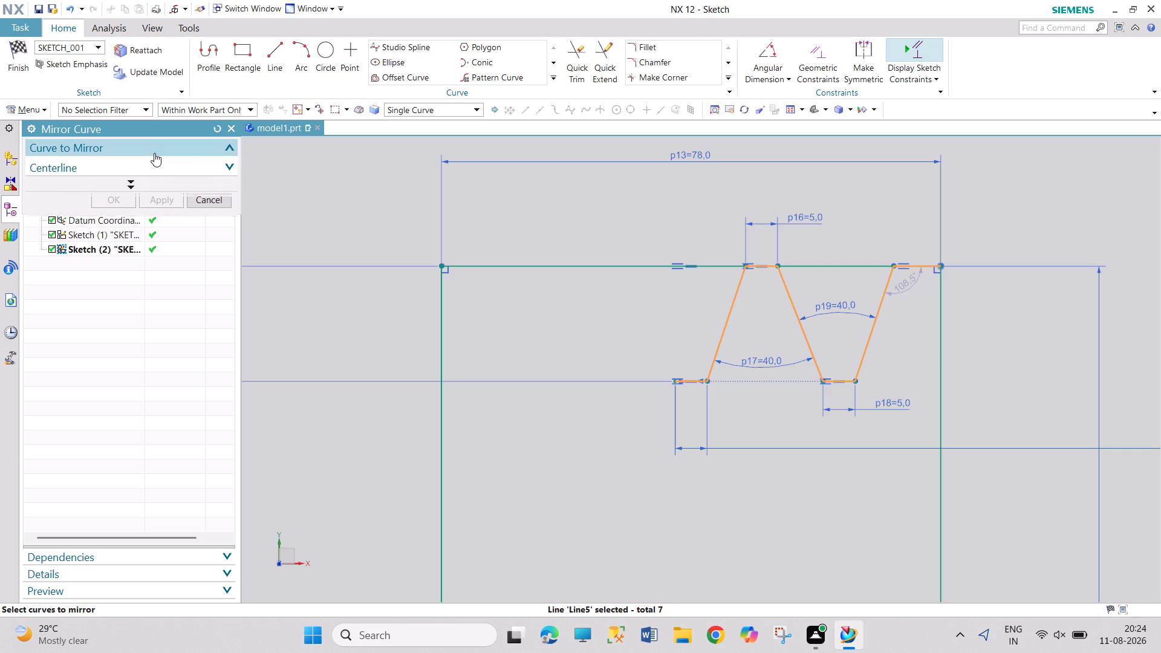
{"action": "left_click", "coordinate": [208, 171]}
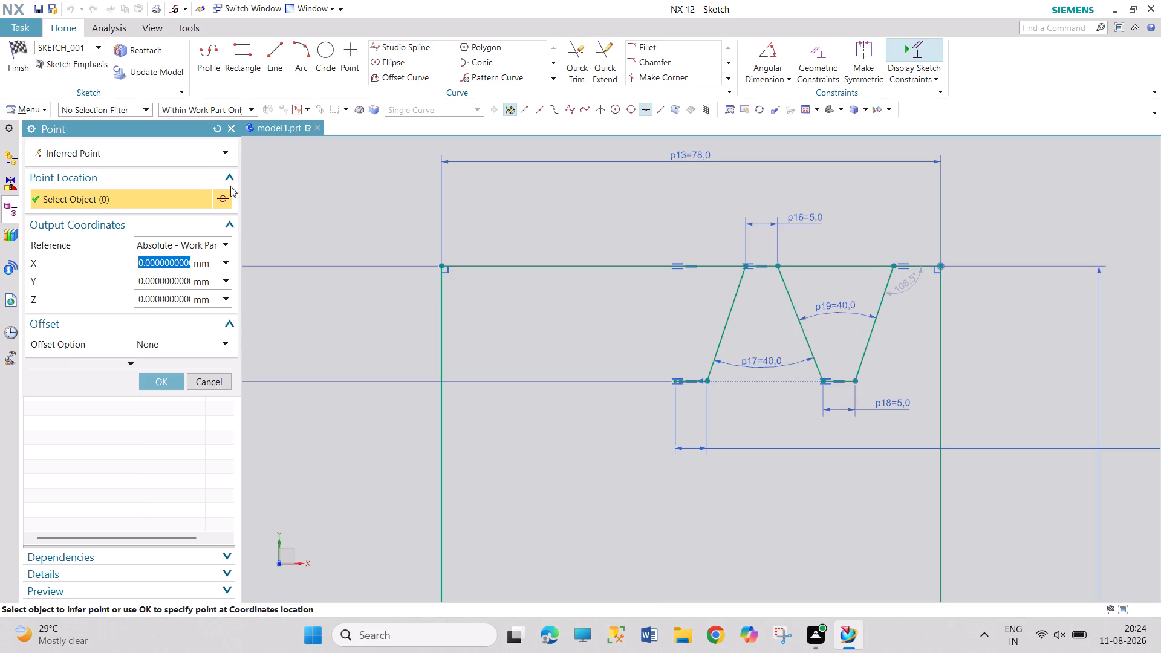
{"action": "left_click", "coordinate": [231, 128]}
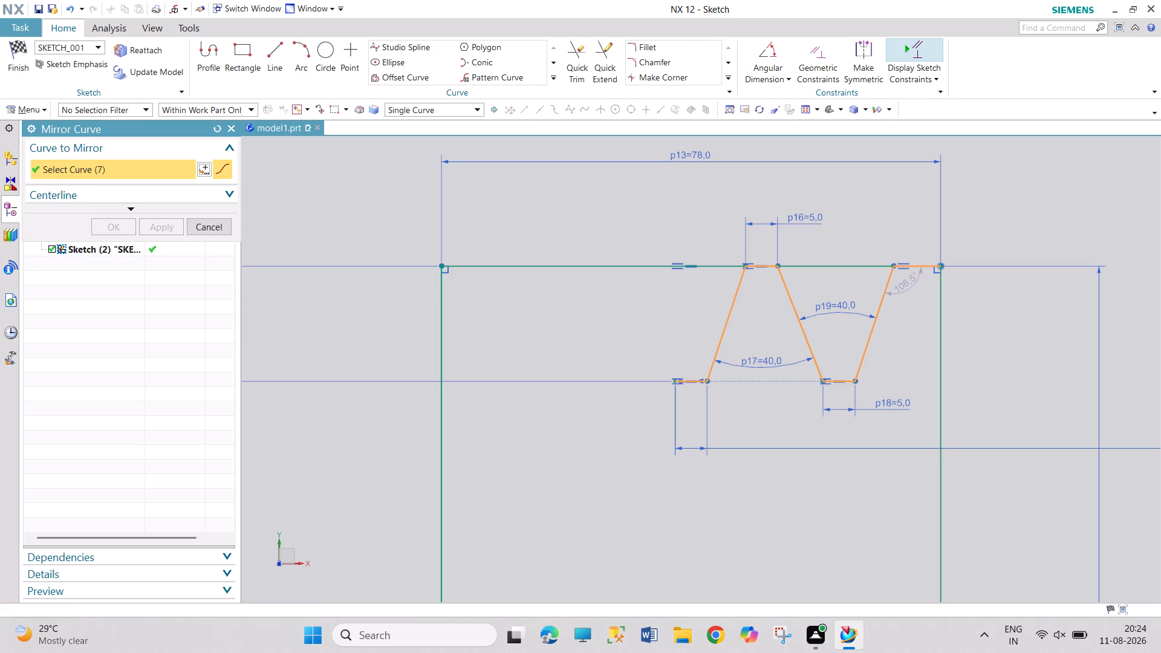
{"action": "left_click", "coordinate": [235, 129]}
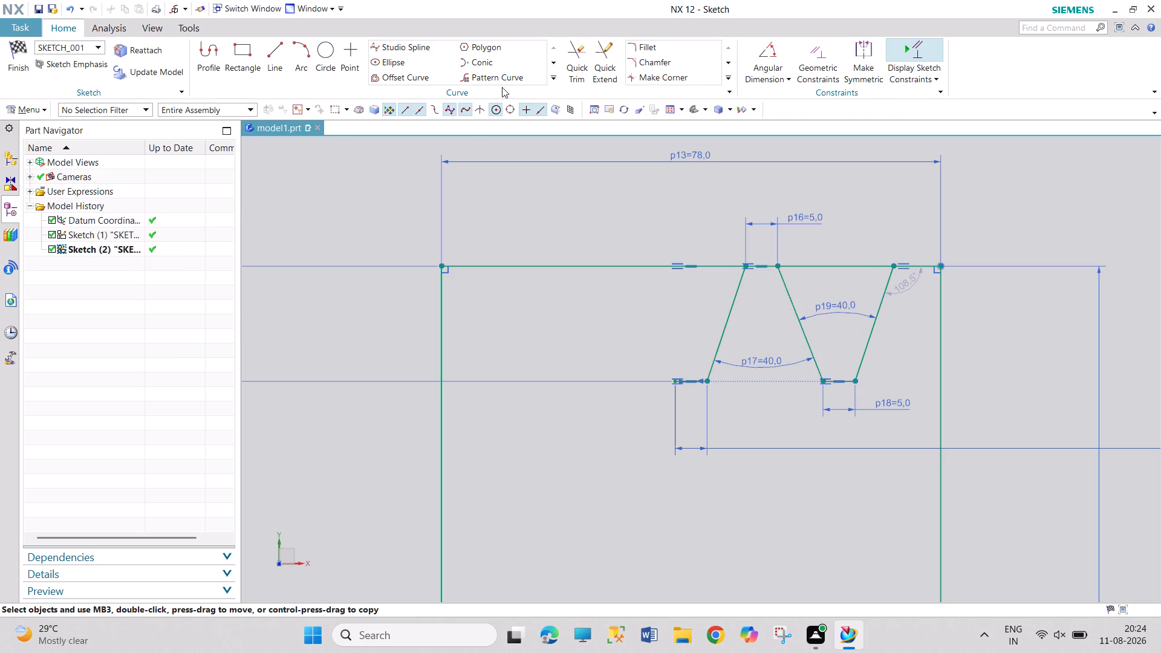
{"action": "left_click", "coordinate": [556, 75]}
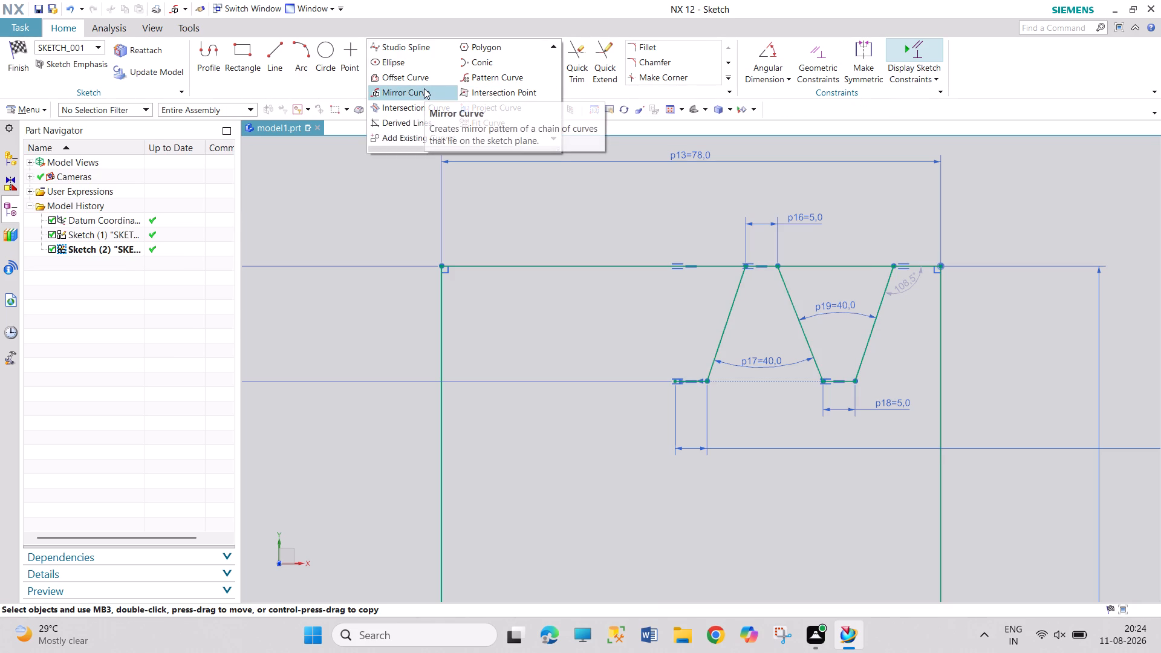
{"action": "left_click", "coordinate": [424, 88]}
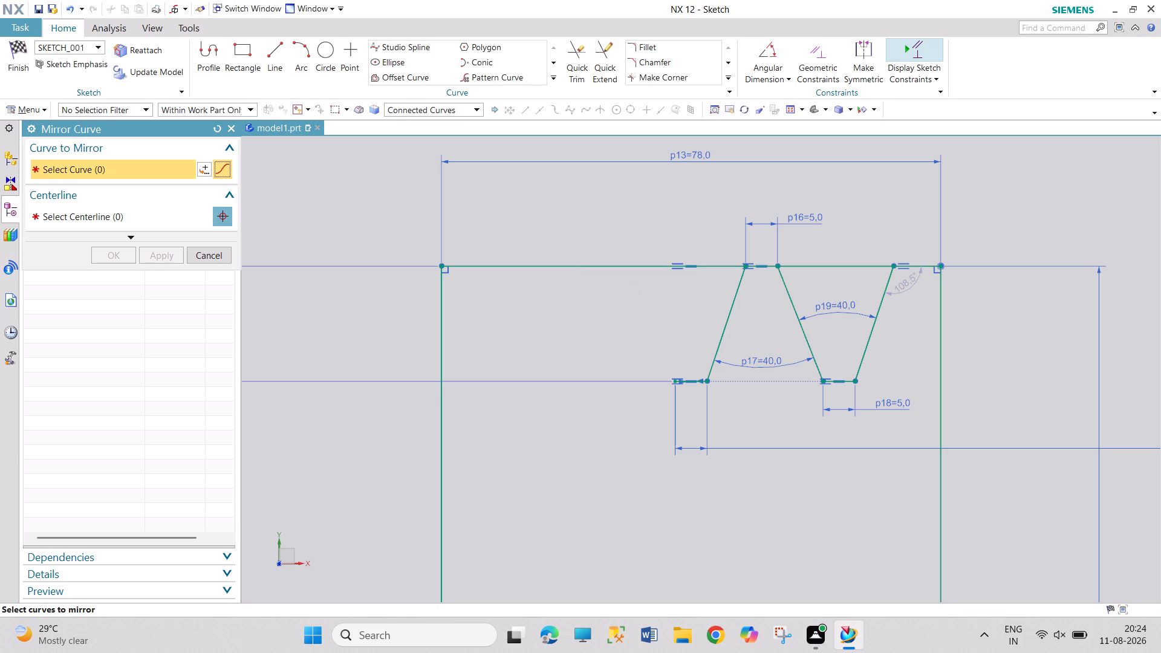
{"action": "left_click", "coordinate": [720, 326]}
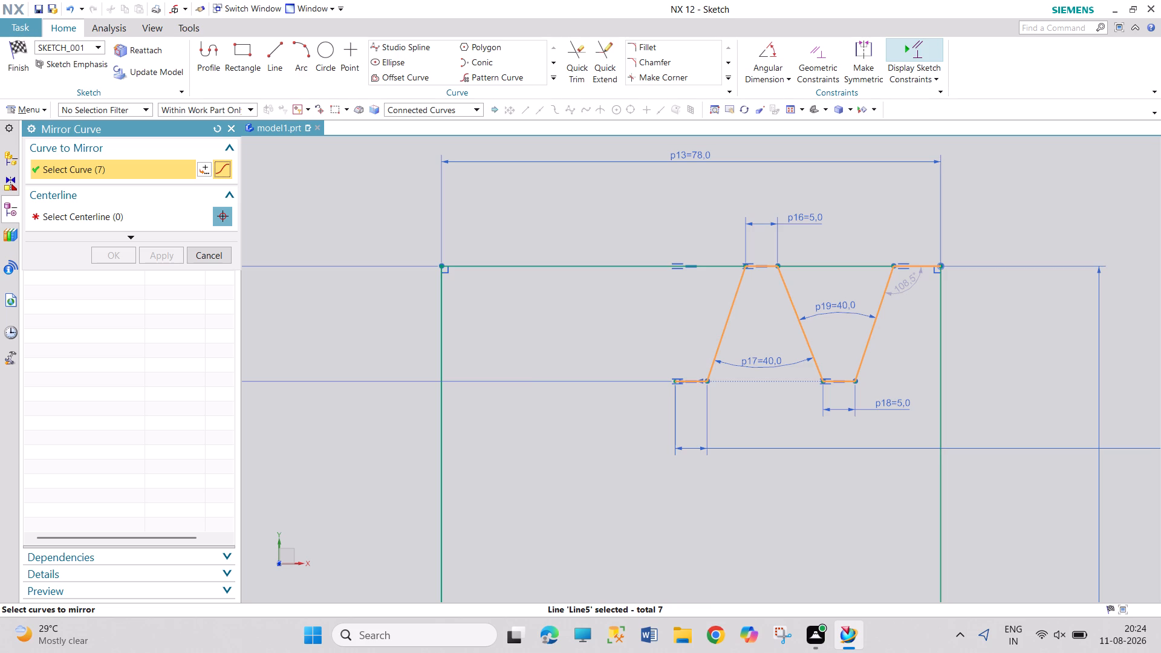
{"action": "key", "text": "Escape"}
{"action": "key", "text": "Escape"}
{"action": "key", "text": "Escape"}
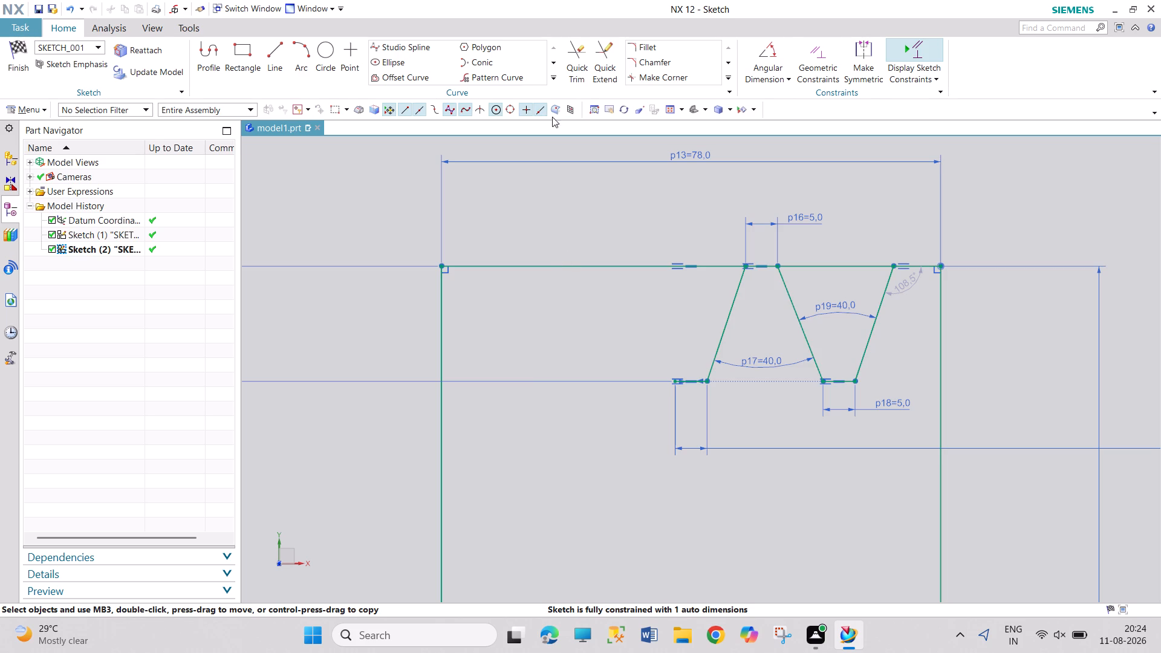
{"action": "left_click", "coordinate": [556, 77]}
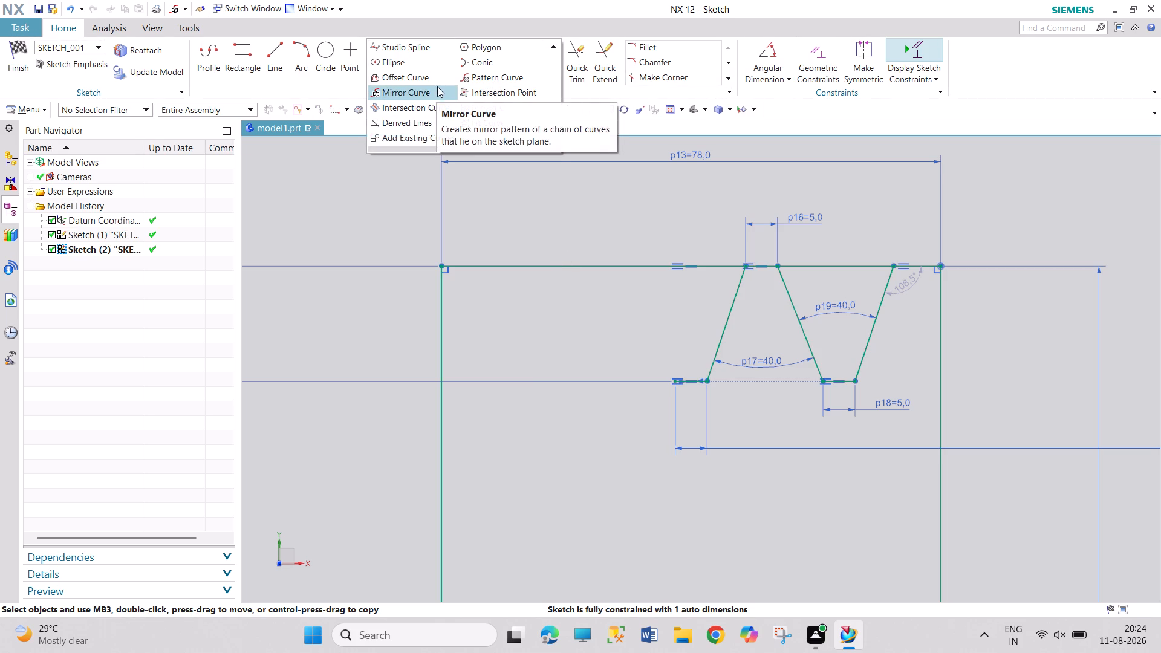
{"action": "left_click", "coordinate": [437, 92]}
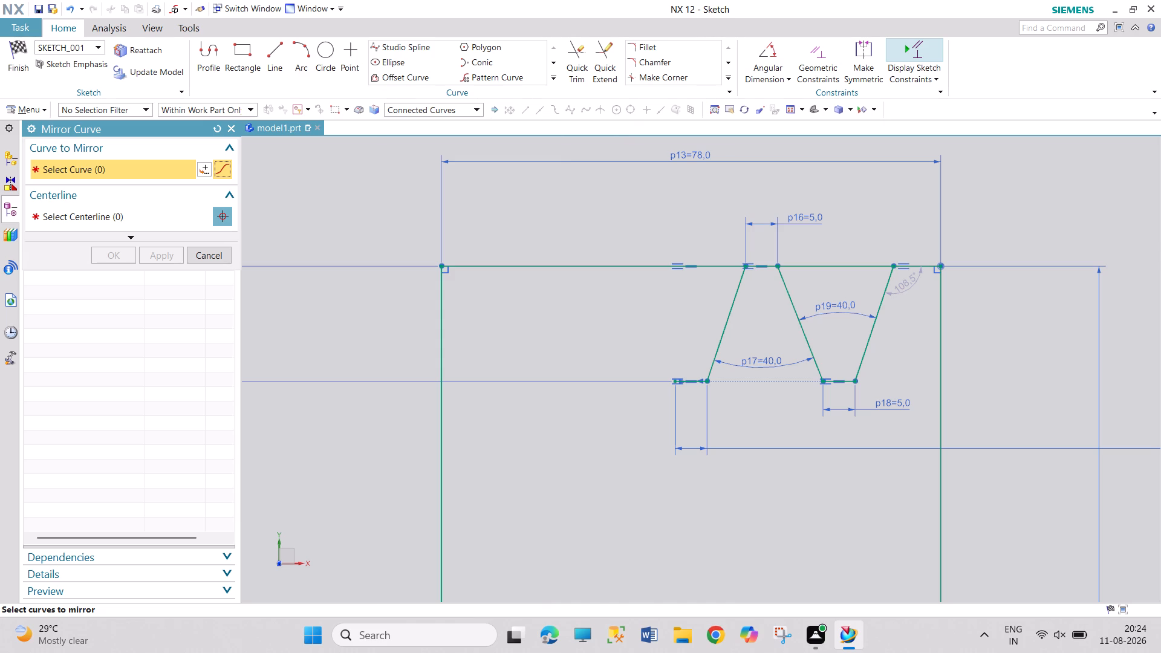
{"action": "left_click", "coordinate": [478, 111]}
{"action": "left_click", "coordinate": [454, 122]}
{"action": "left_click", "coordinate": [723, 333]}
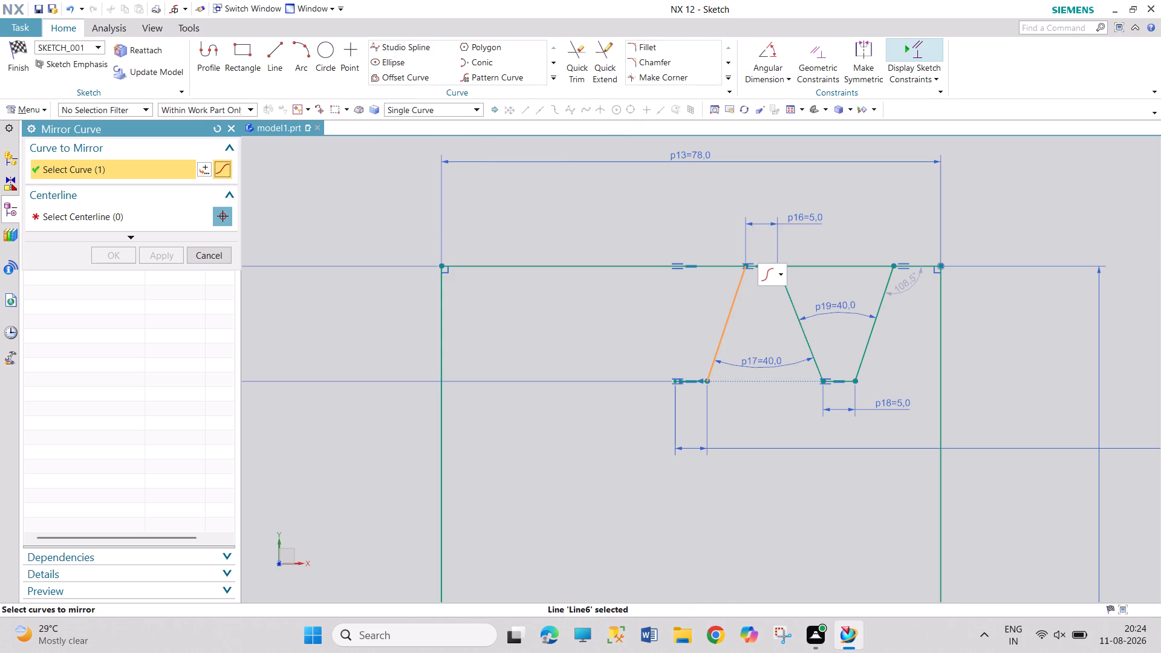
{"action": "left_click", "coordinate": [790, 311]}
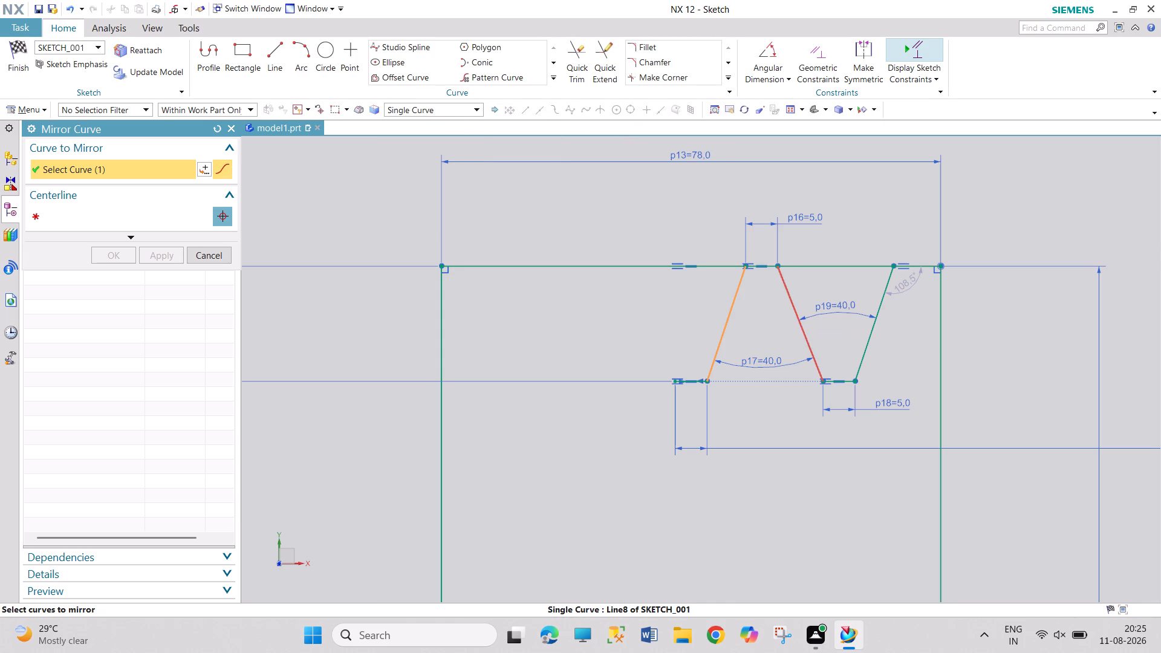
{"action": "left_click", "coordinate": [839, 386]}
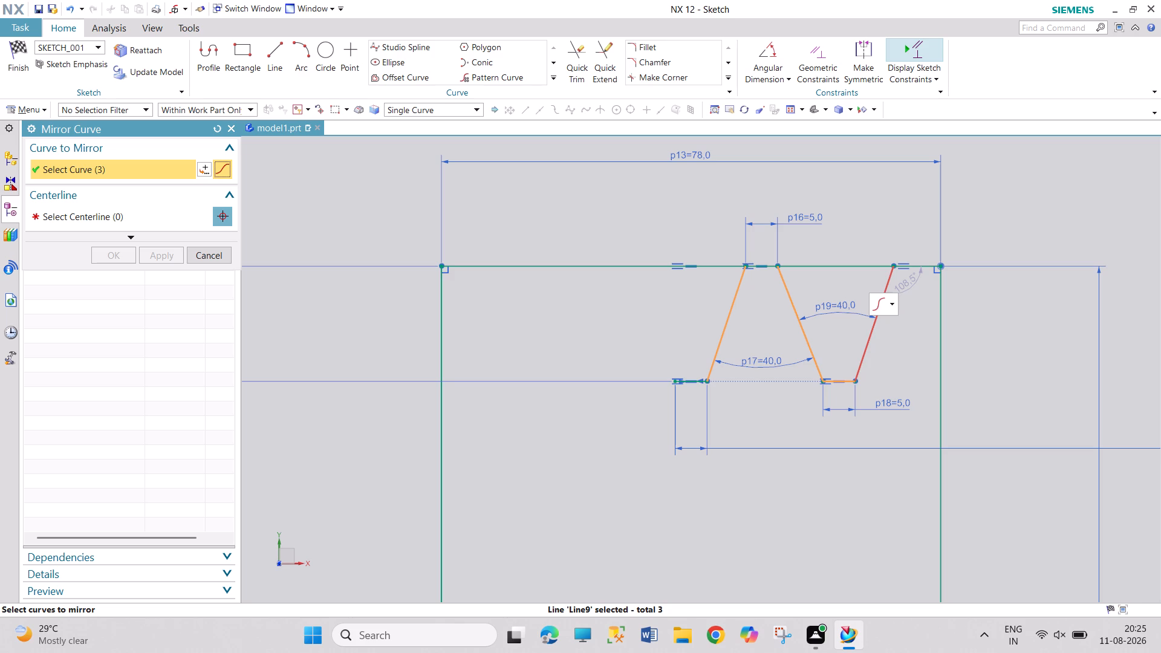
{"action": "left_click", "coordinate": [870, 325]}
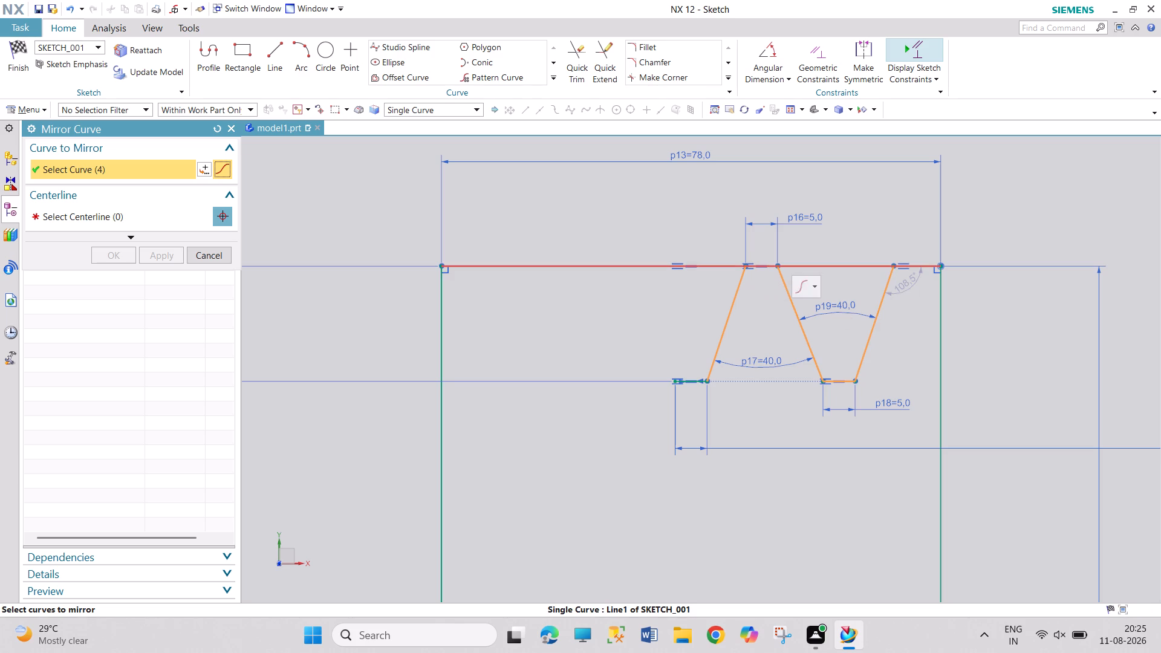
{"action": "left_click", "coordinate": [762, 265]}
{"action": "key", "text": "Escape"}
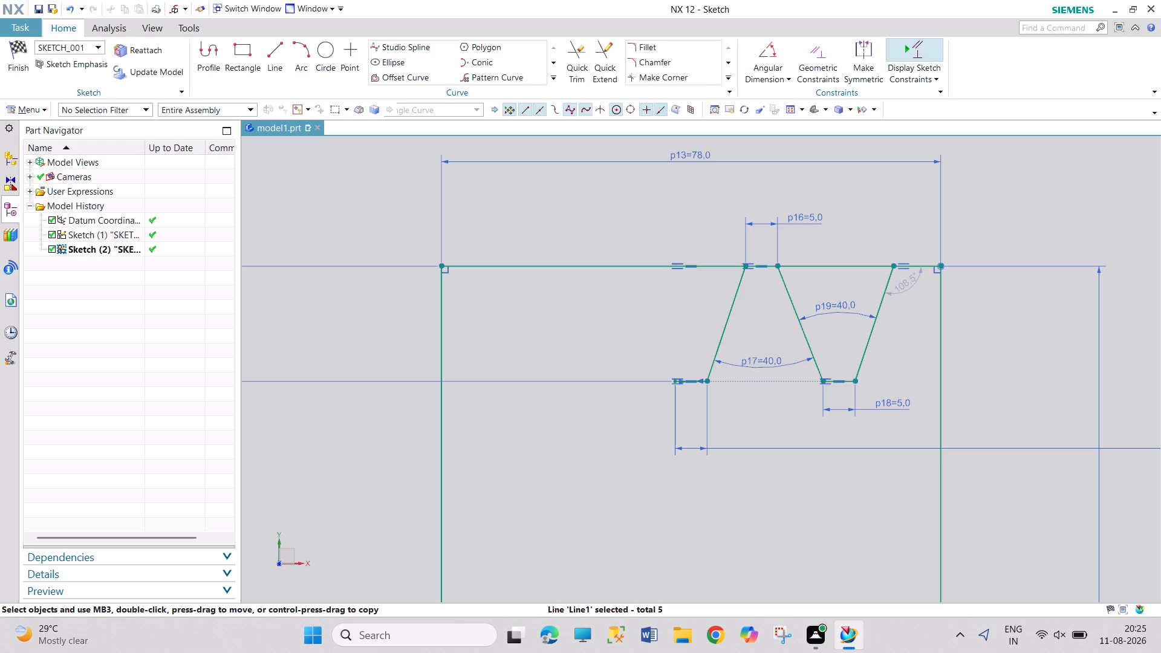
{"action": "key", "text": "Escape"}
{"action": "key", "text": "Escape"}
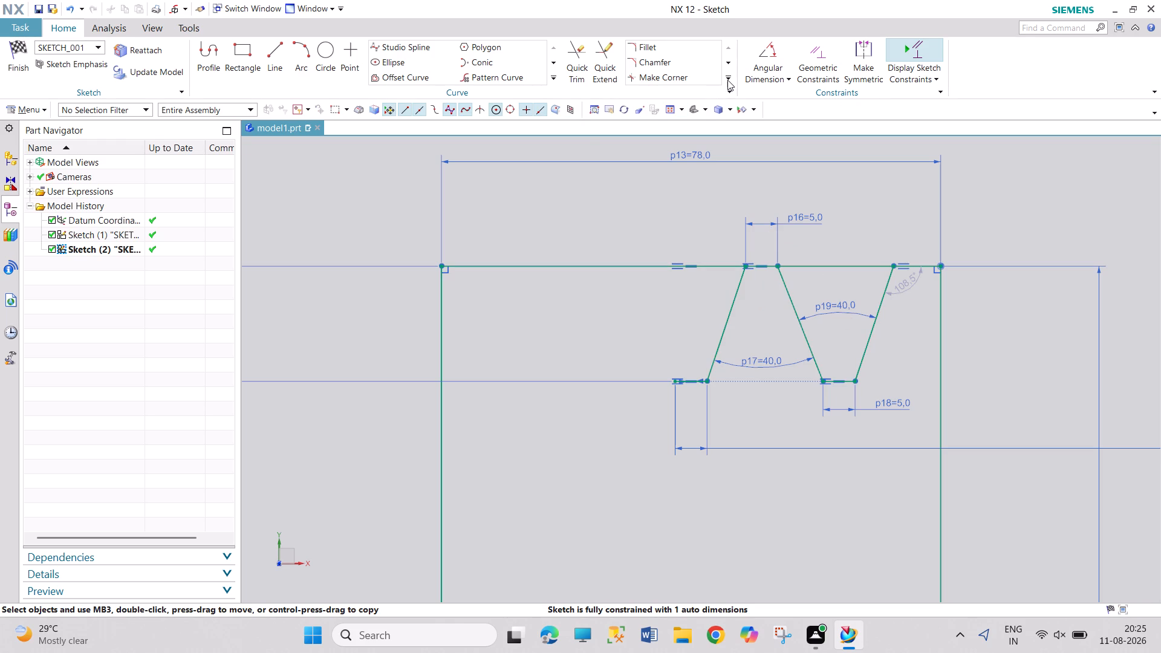
Mirror the whole connected groove profile of seven curves about the sketch's vertical axis with Mirror Curve.
{"action": "left_click", "coordinate": [728, 79]}
{"action": "left_click", "coordinate": [558, 79]}
{"action": "left_click", "coordinate": [417, 94]}
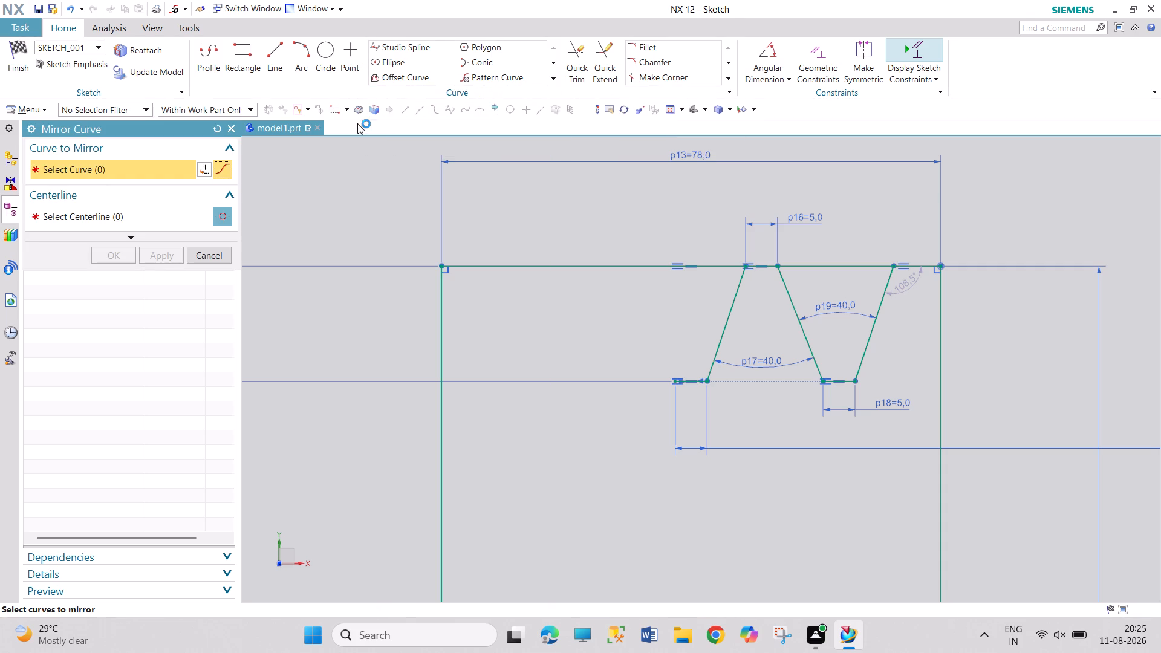
{"action": "left_click", "coordinate": [734, 313]}
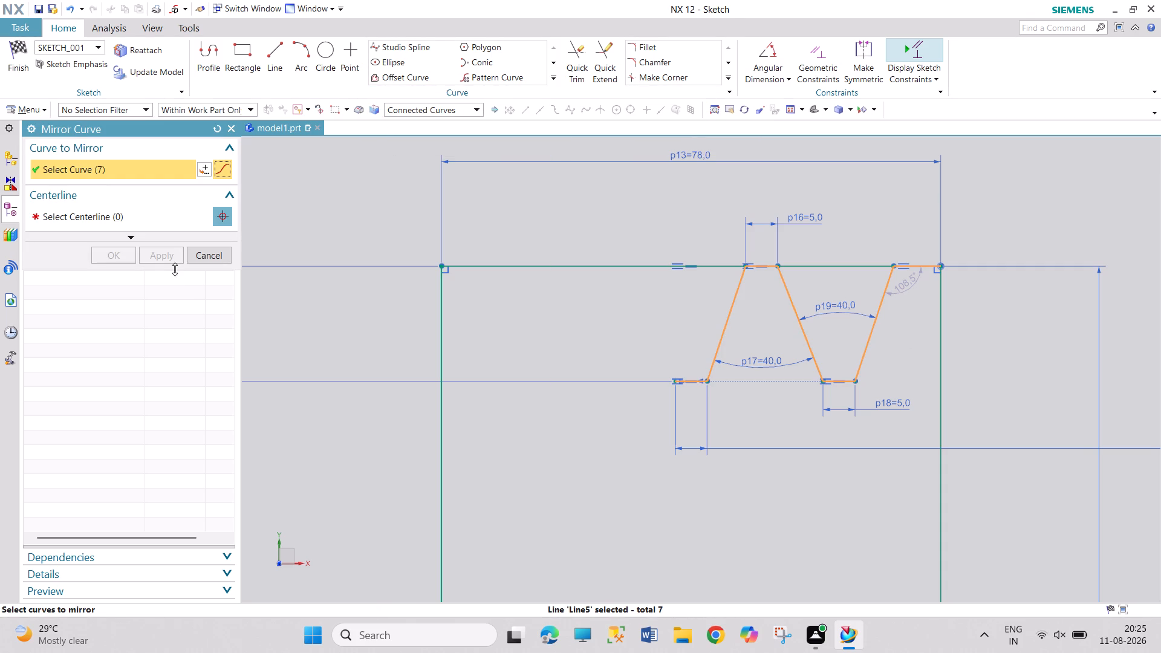
{"action": "left_click", "coordinate": [155, 207]}
{"action": "scroll", "coordinate": [668, 462], "scroll_direction": "down", "scroll_amount": 2}
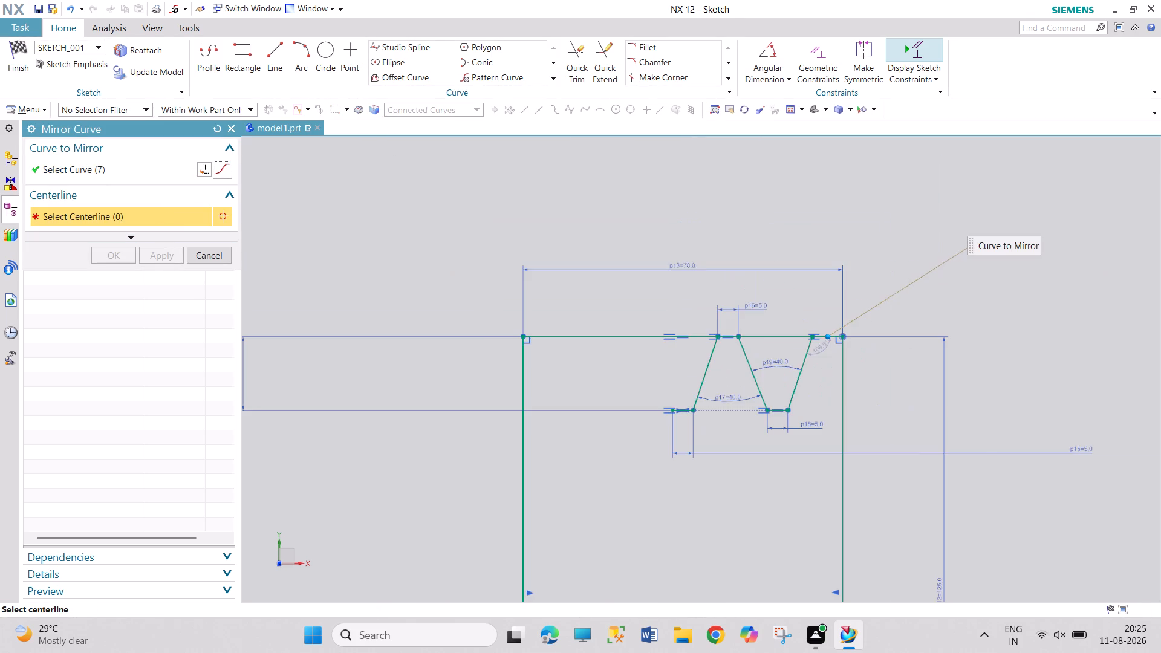
{"action": "scroll", "coordinate": [671, 469], "scroll_direction": "down", "scroll_amount": 5}
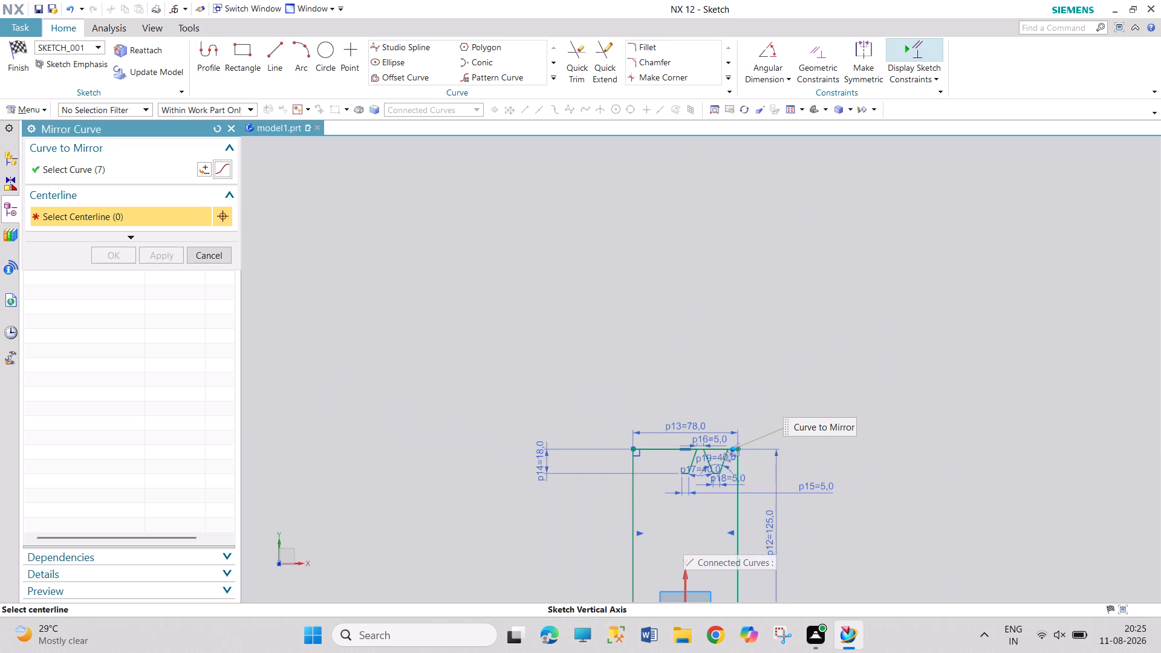
{"action": "left_click", "coordinate": [683, 586]}
{"action": "left_click", "coordinate": [118, 253]}
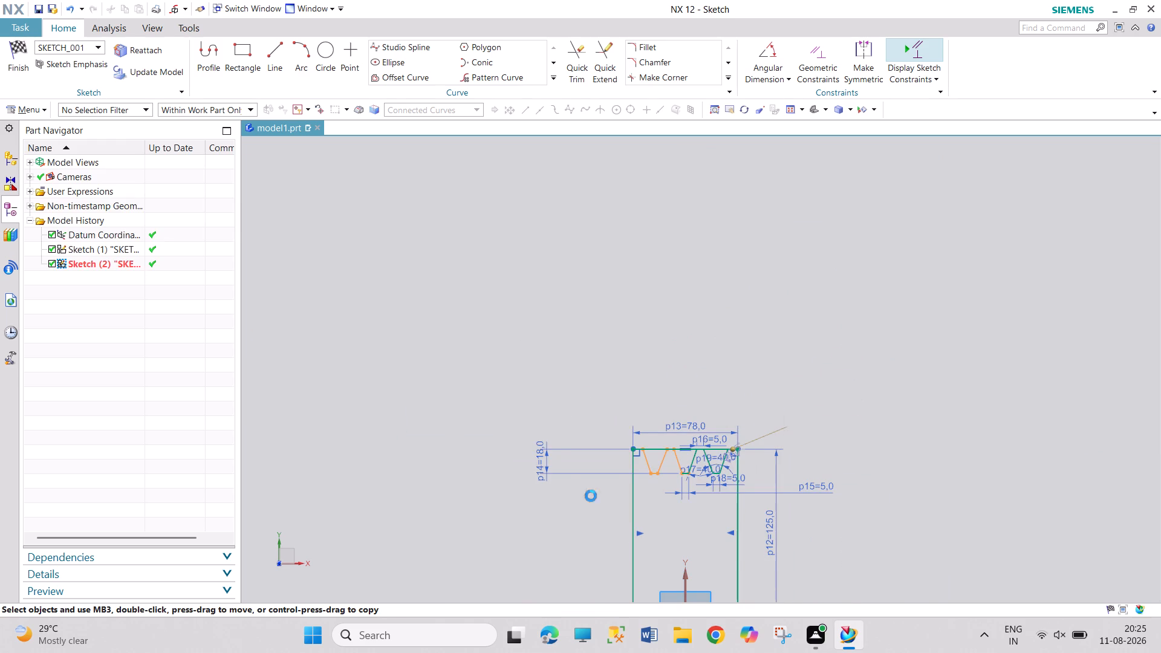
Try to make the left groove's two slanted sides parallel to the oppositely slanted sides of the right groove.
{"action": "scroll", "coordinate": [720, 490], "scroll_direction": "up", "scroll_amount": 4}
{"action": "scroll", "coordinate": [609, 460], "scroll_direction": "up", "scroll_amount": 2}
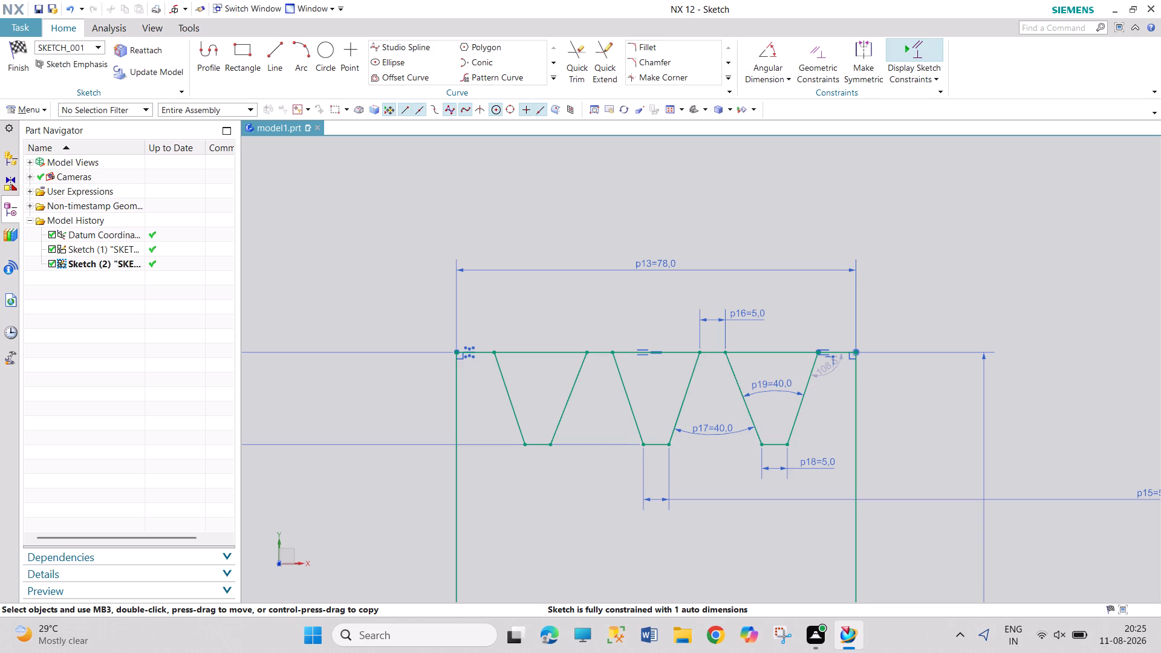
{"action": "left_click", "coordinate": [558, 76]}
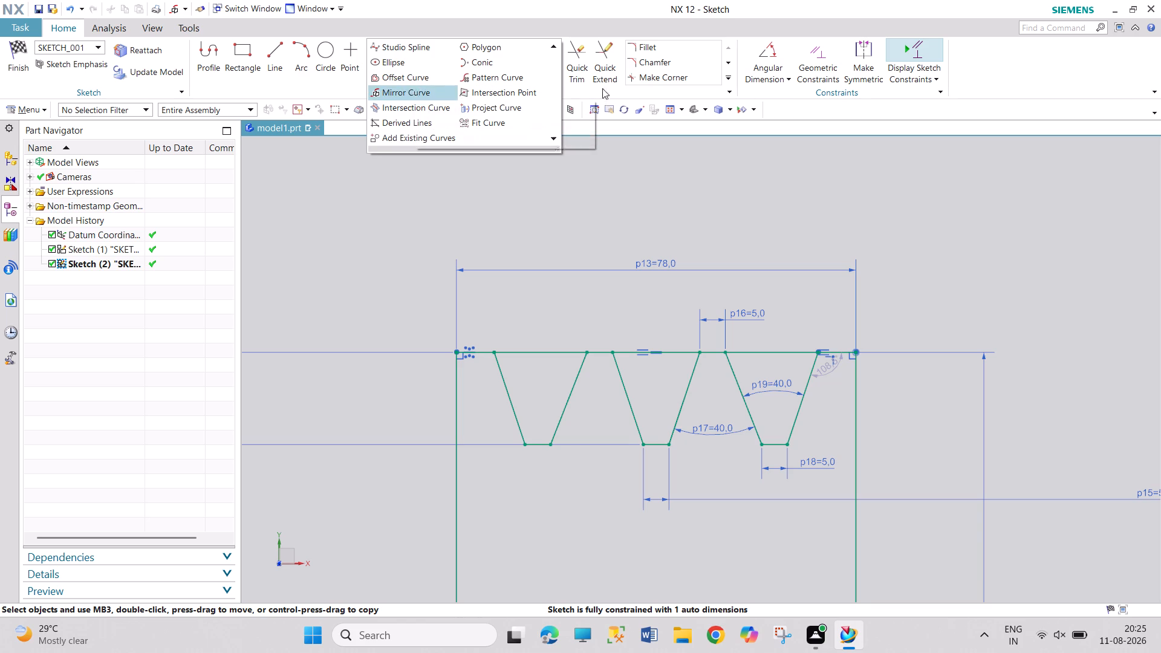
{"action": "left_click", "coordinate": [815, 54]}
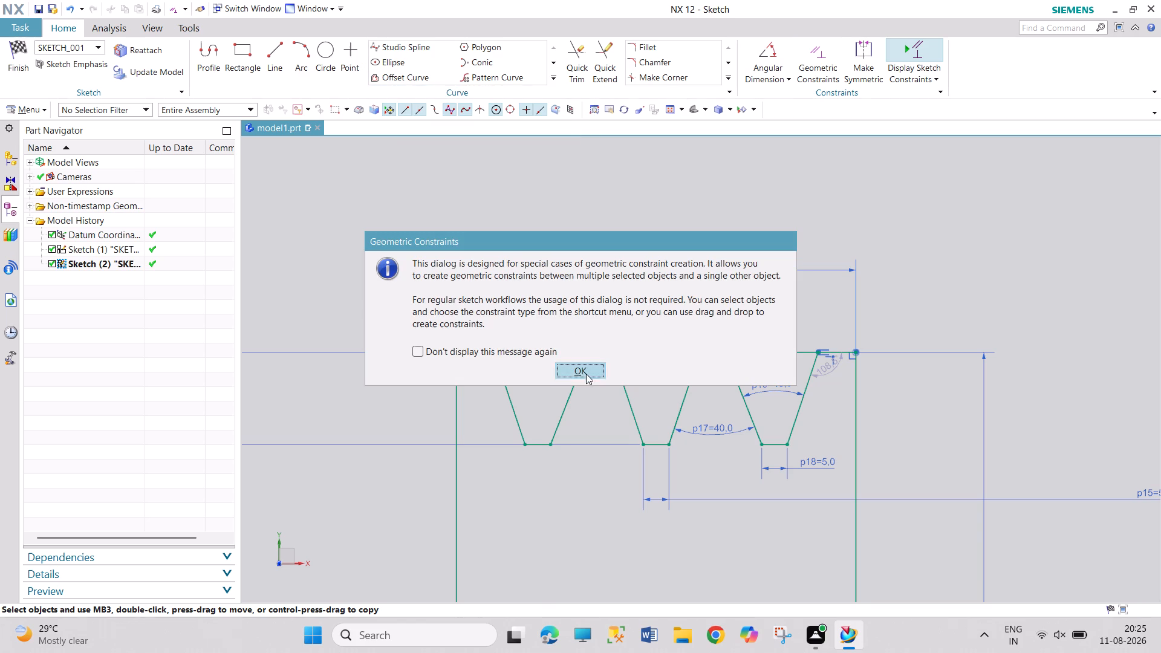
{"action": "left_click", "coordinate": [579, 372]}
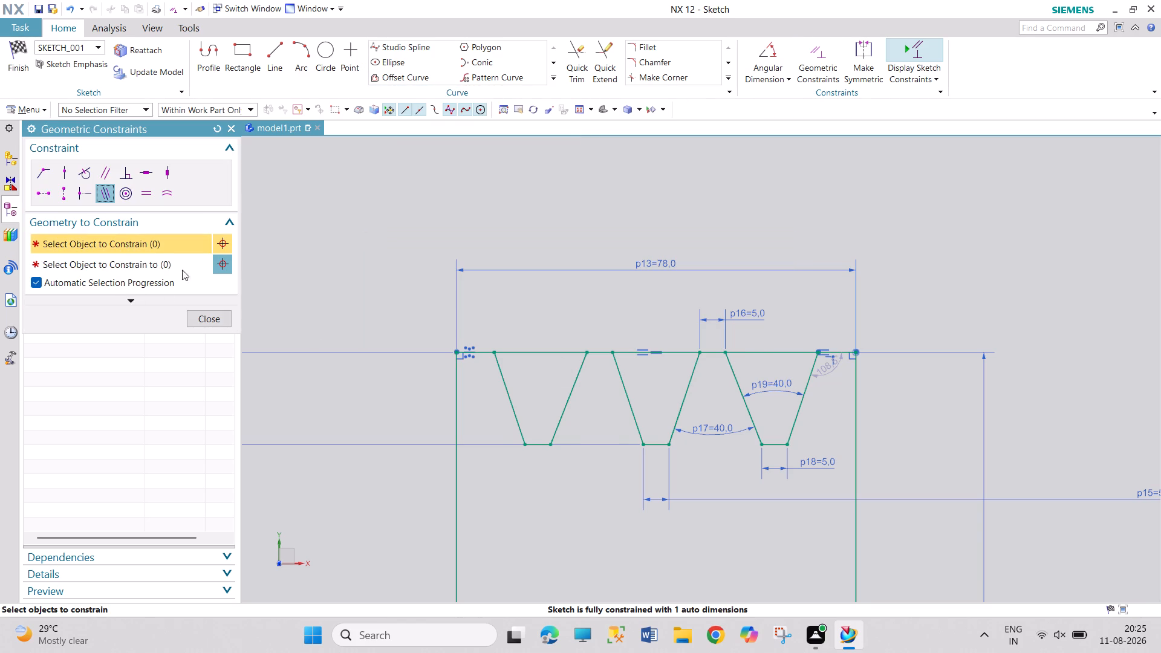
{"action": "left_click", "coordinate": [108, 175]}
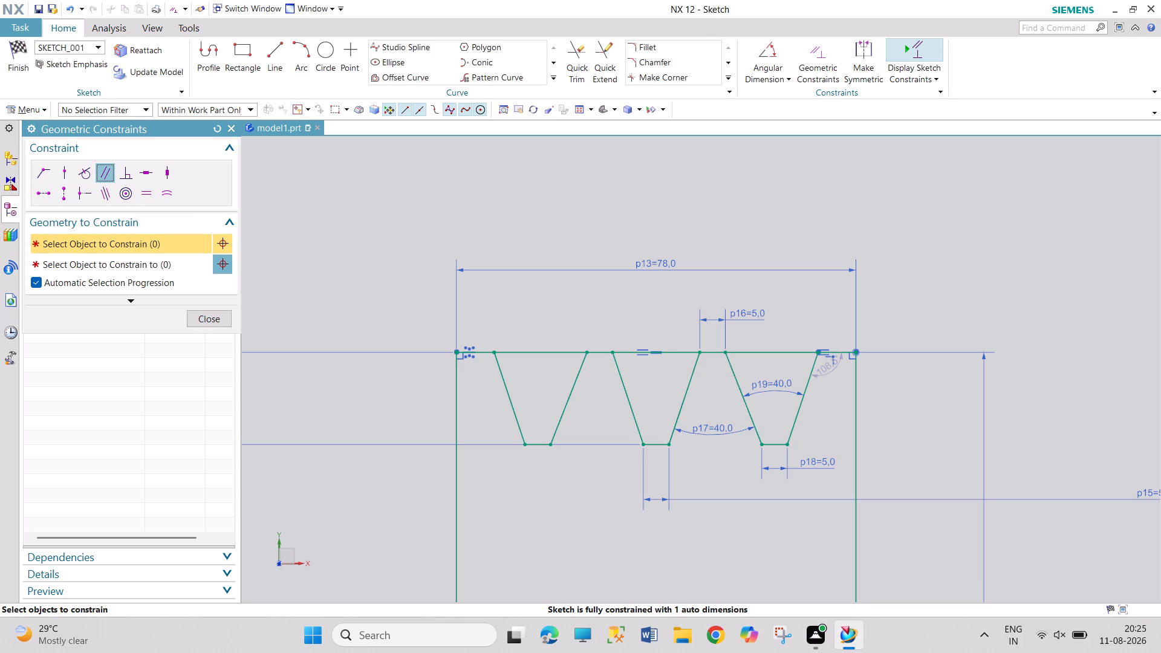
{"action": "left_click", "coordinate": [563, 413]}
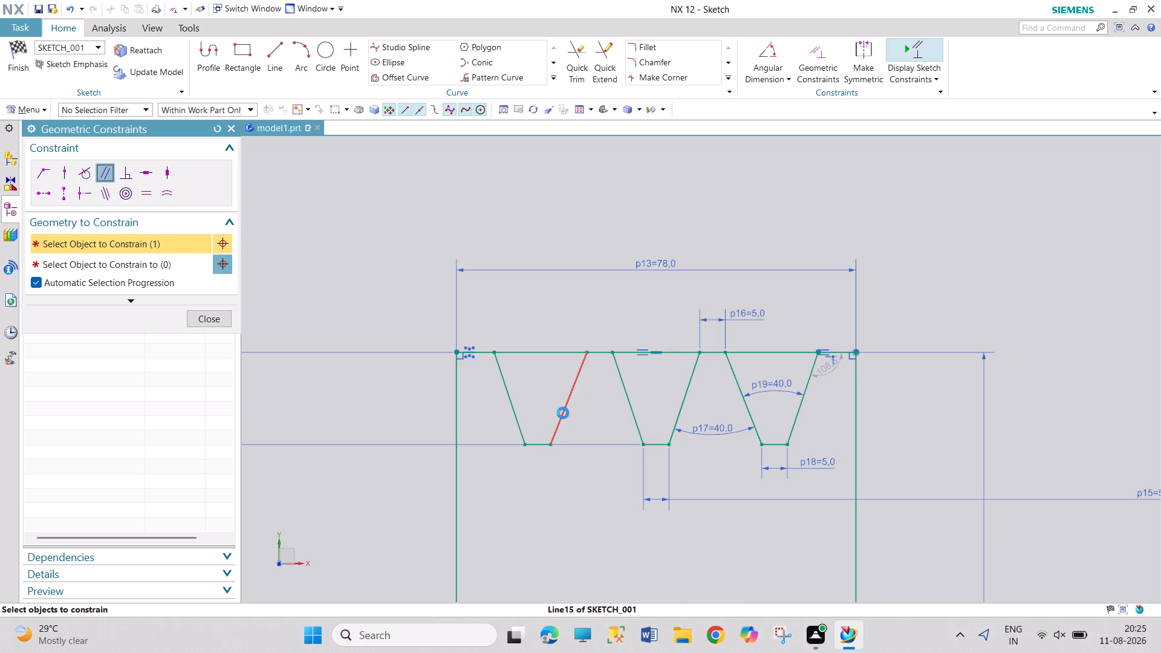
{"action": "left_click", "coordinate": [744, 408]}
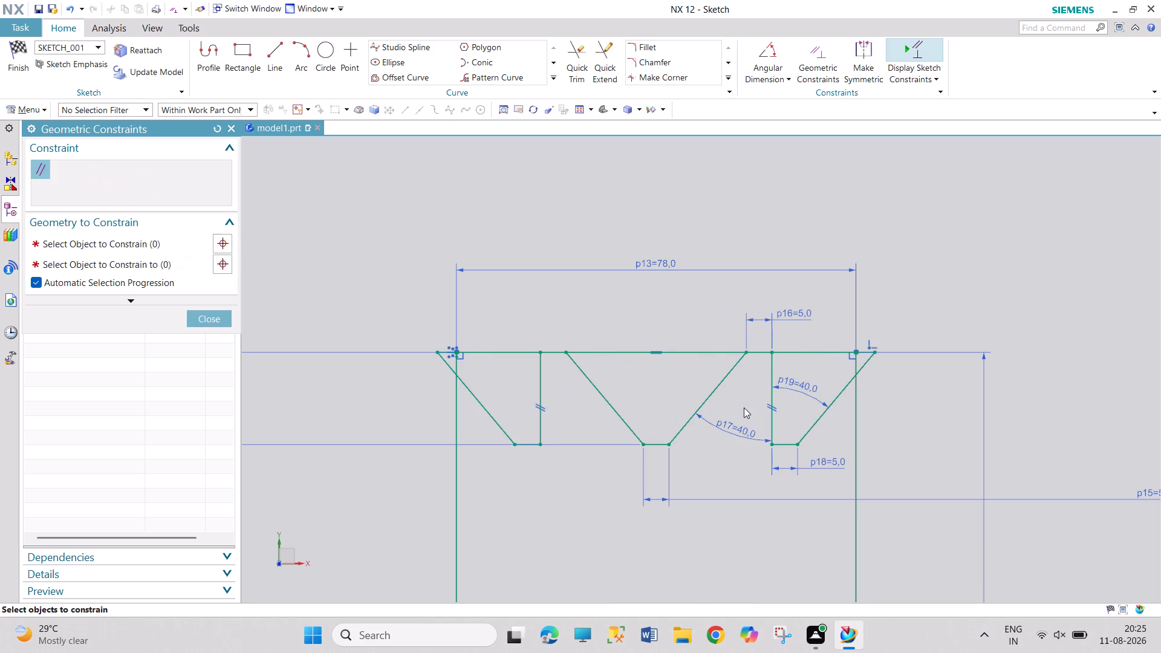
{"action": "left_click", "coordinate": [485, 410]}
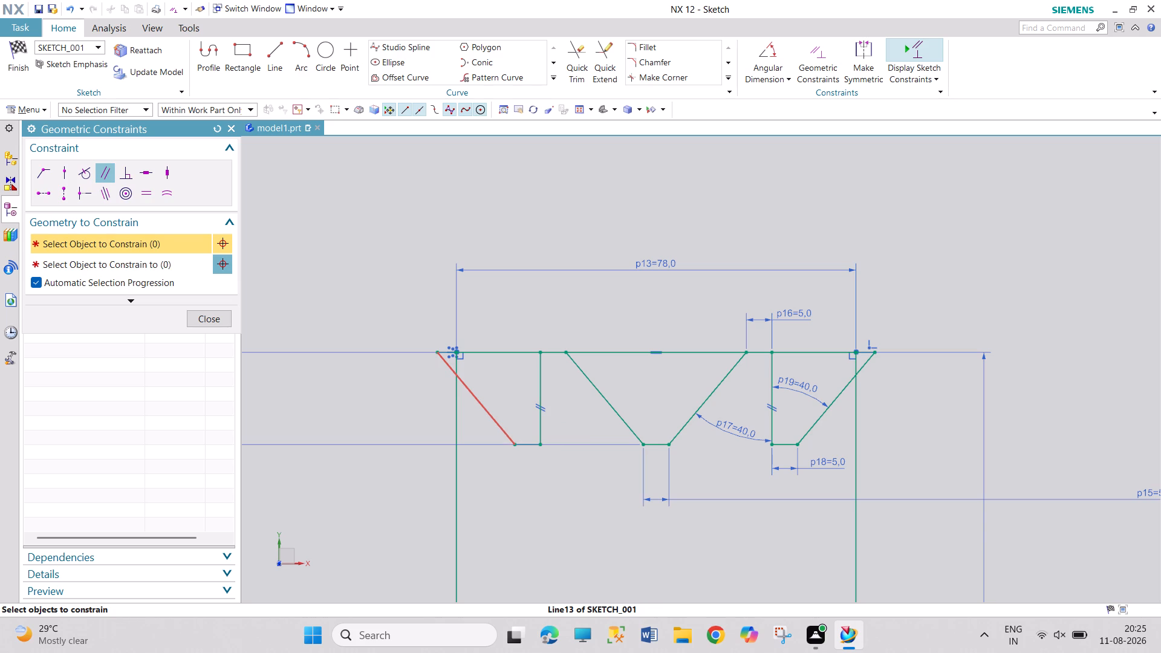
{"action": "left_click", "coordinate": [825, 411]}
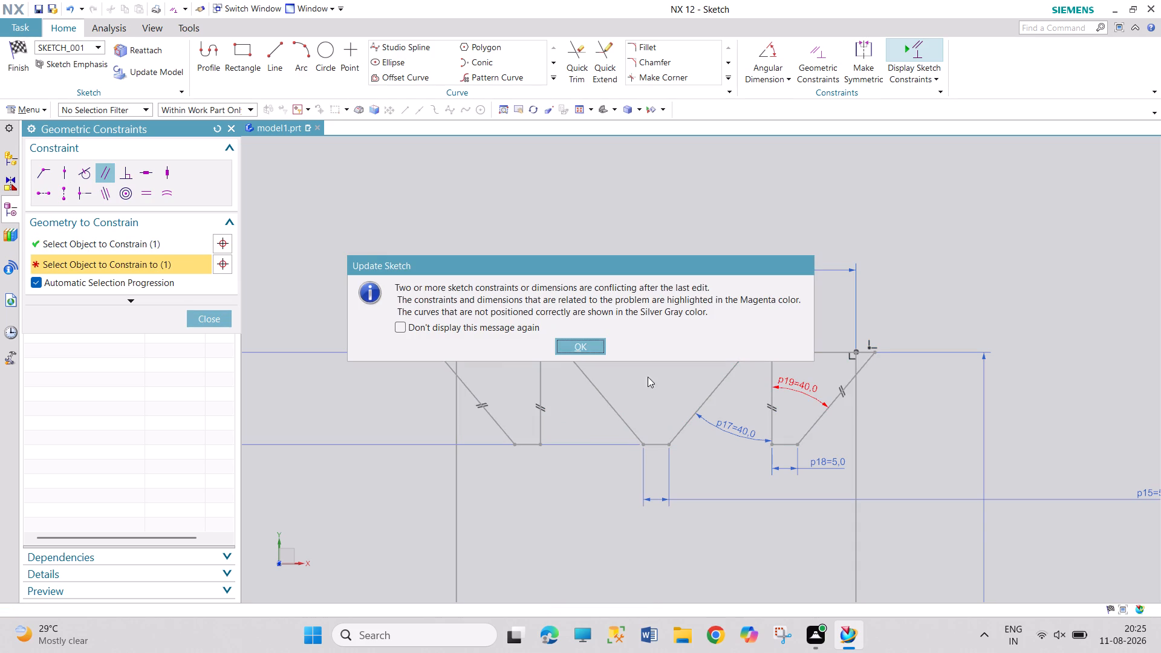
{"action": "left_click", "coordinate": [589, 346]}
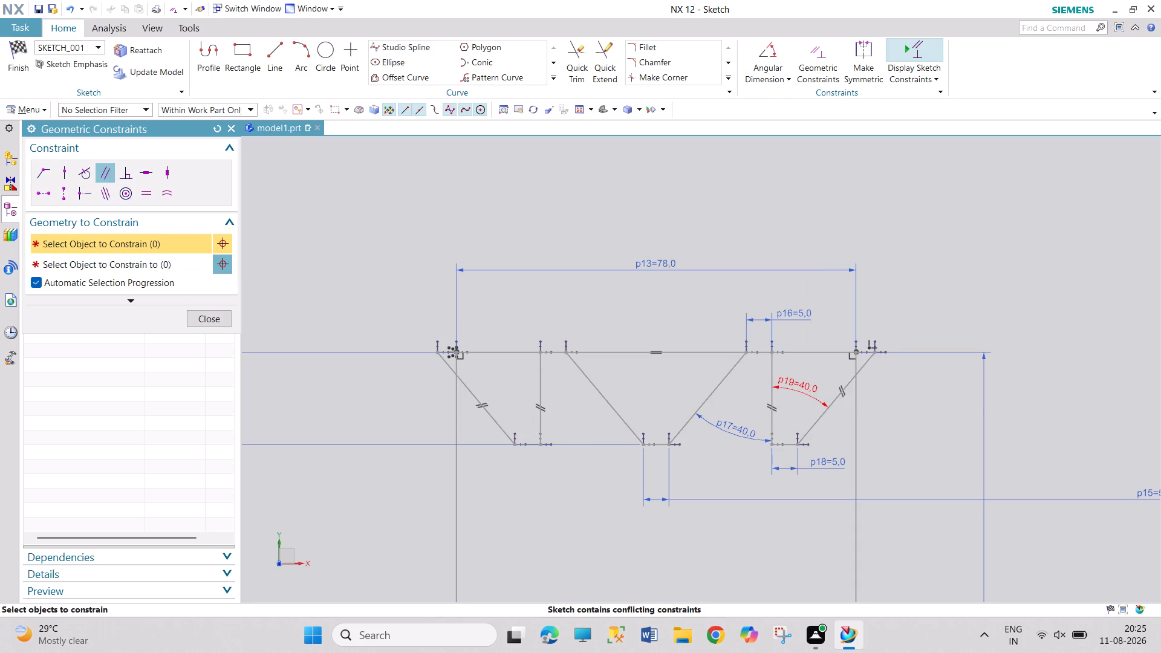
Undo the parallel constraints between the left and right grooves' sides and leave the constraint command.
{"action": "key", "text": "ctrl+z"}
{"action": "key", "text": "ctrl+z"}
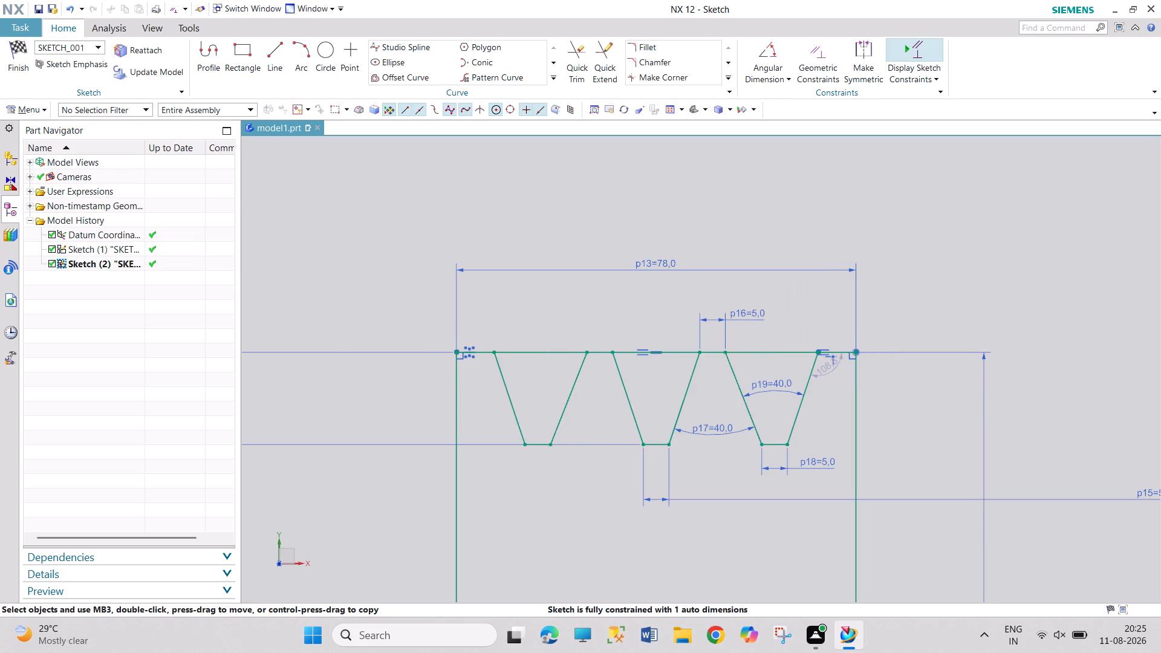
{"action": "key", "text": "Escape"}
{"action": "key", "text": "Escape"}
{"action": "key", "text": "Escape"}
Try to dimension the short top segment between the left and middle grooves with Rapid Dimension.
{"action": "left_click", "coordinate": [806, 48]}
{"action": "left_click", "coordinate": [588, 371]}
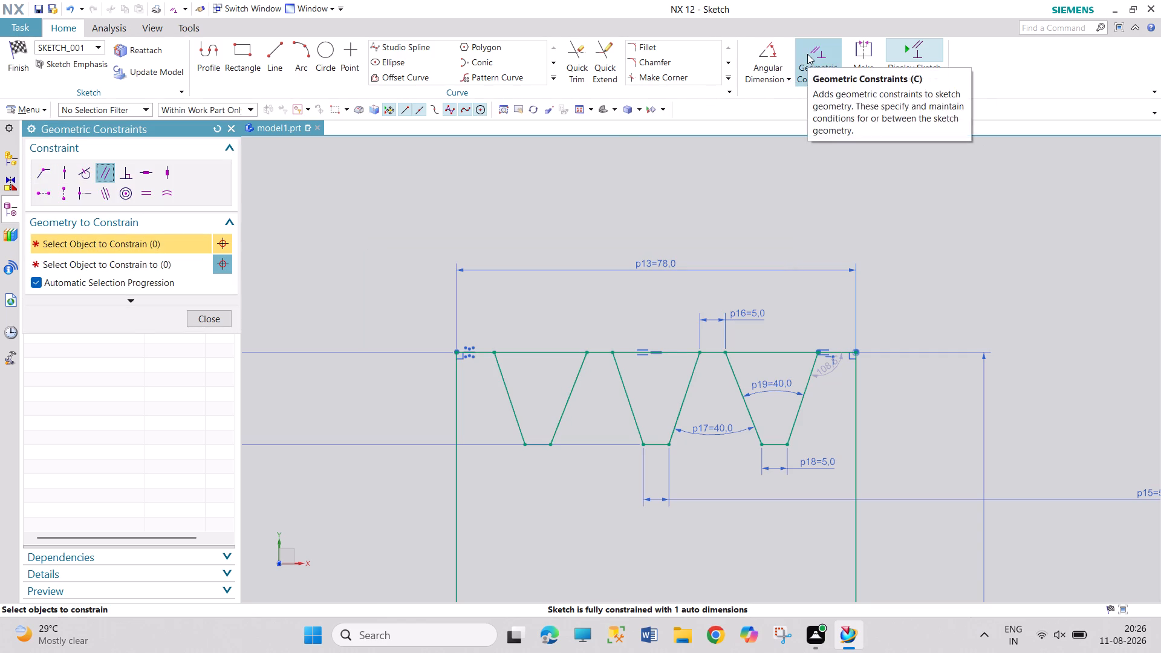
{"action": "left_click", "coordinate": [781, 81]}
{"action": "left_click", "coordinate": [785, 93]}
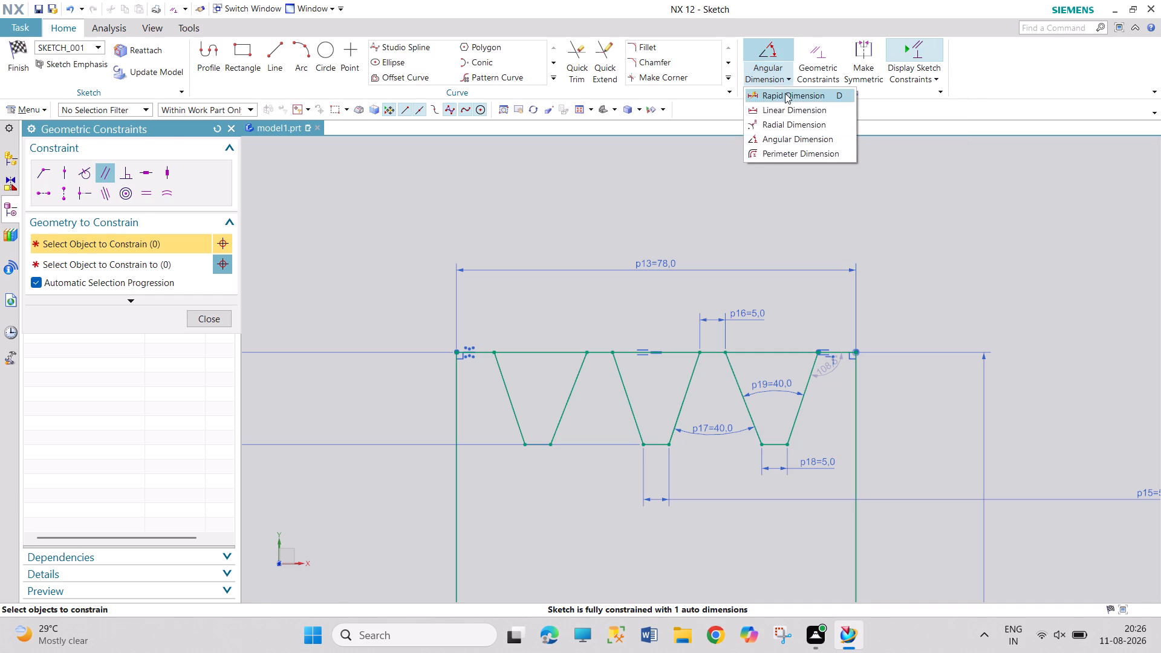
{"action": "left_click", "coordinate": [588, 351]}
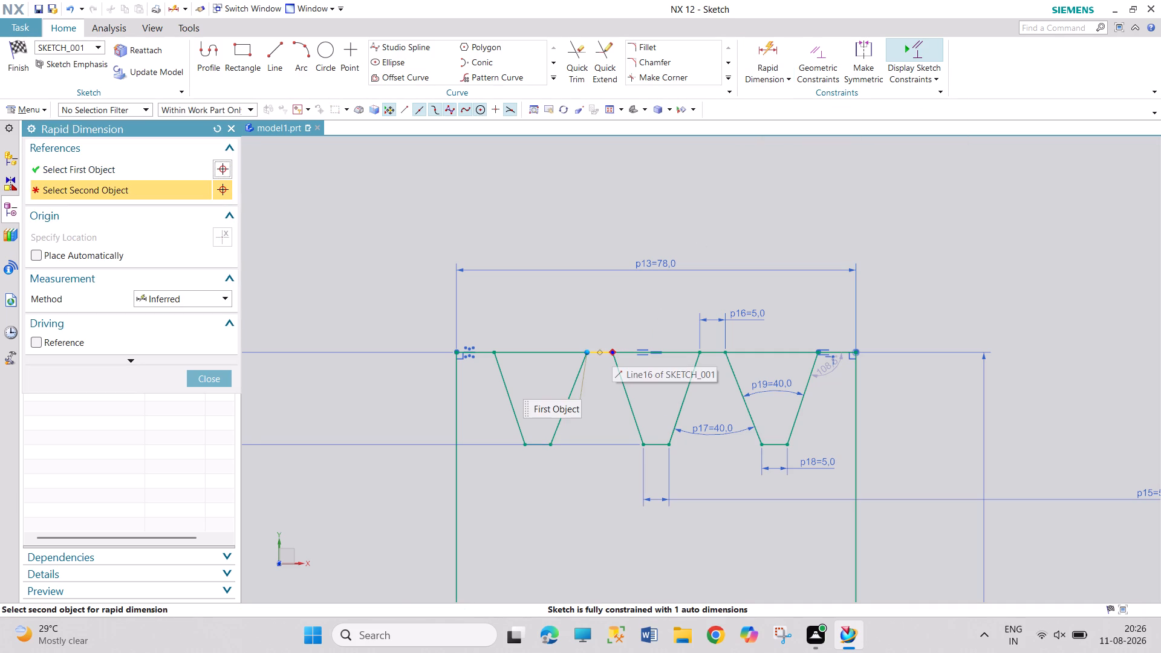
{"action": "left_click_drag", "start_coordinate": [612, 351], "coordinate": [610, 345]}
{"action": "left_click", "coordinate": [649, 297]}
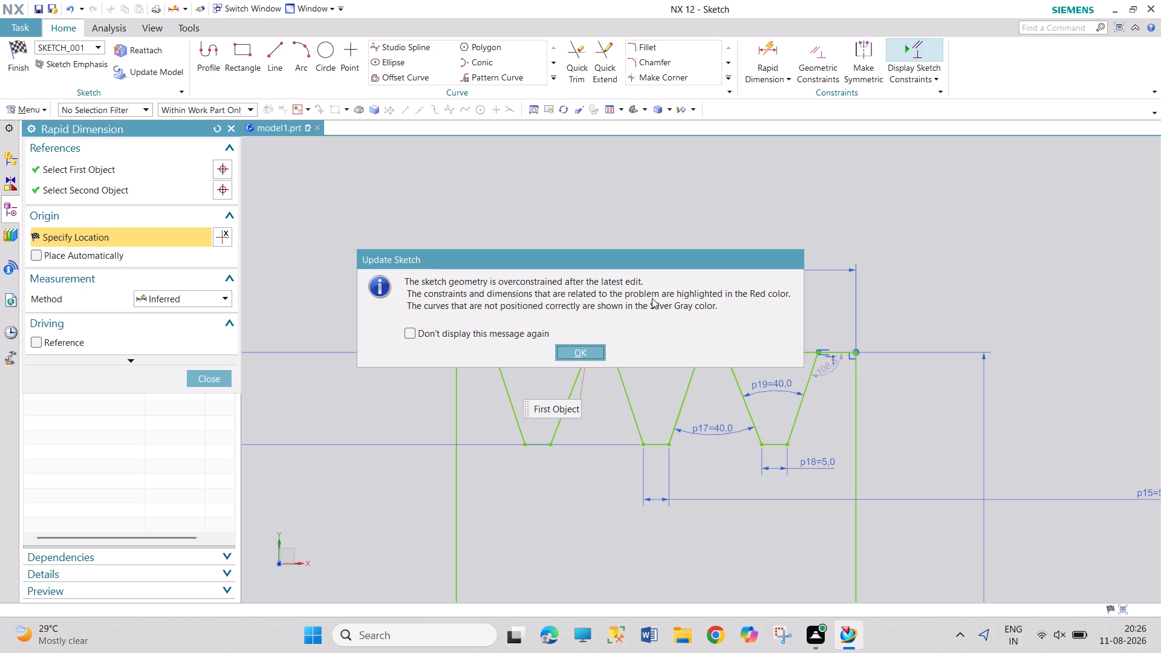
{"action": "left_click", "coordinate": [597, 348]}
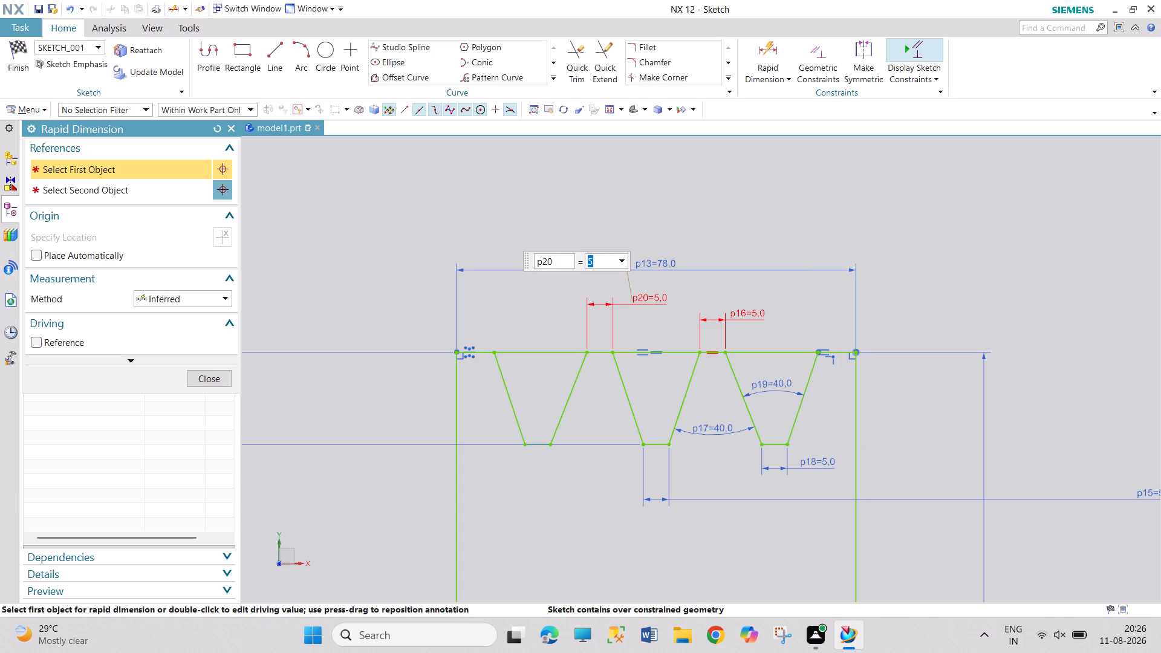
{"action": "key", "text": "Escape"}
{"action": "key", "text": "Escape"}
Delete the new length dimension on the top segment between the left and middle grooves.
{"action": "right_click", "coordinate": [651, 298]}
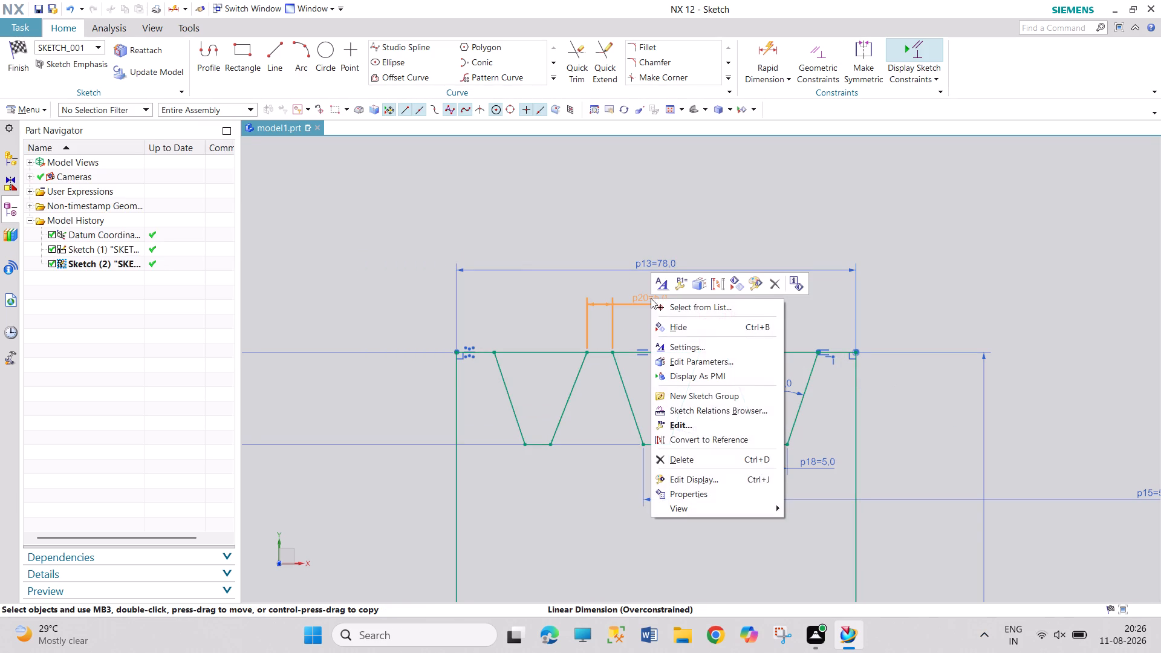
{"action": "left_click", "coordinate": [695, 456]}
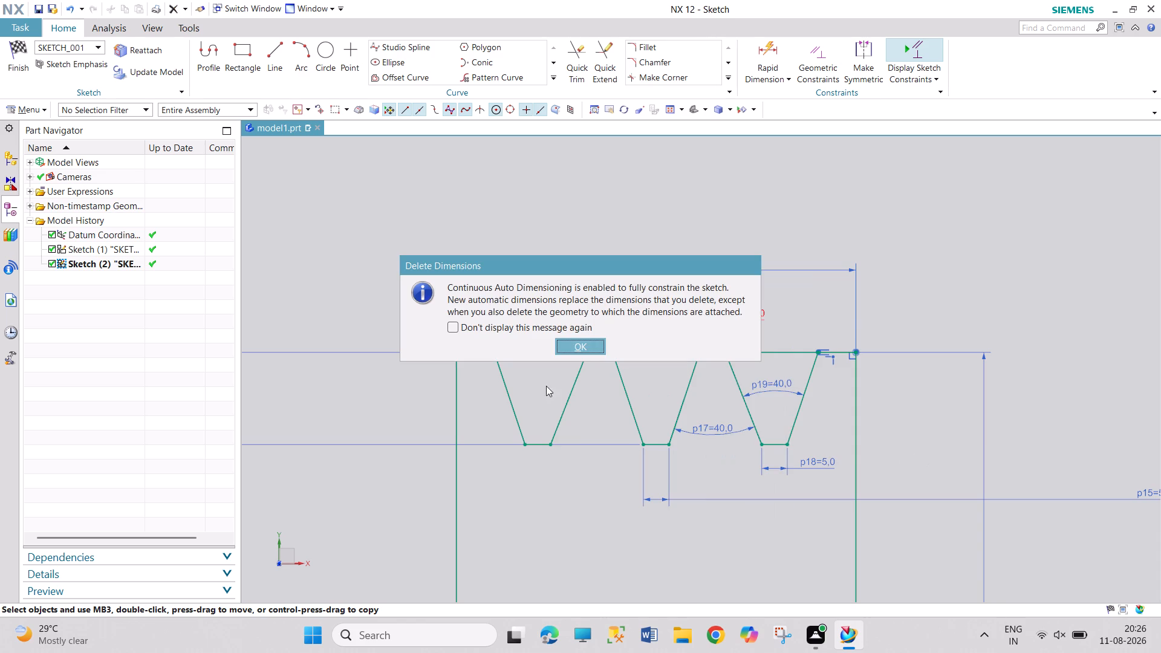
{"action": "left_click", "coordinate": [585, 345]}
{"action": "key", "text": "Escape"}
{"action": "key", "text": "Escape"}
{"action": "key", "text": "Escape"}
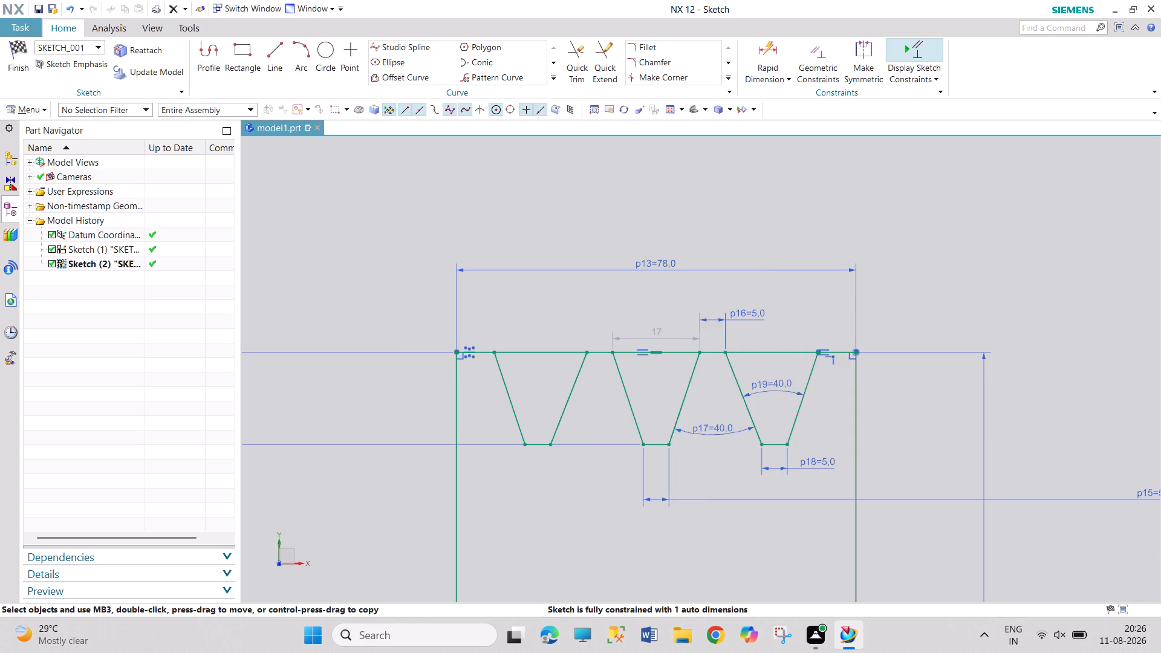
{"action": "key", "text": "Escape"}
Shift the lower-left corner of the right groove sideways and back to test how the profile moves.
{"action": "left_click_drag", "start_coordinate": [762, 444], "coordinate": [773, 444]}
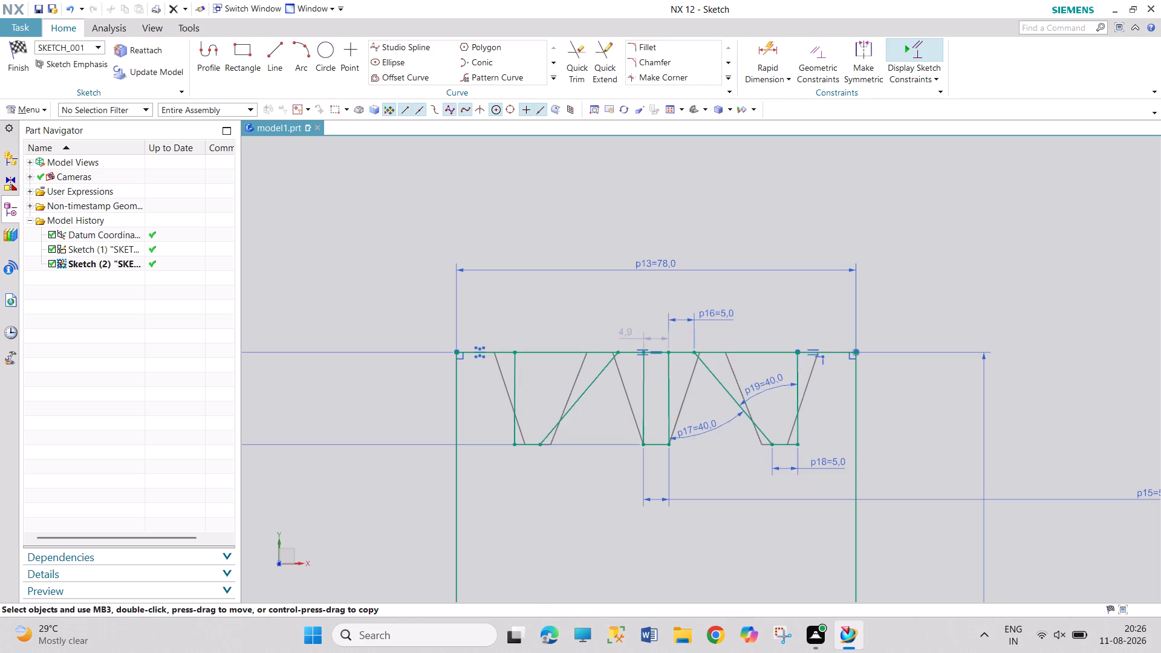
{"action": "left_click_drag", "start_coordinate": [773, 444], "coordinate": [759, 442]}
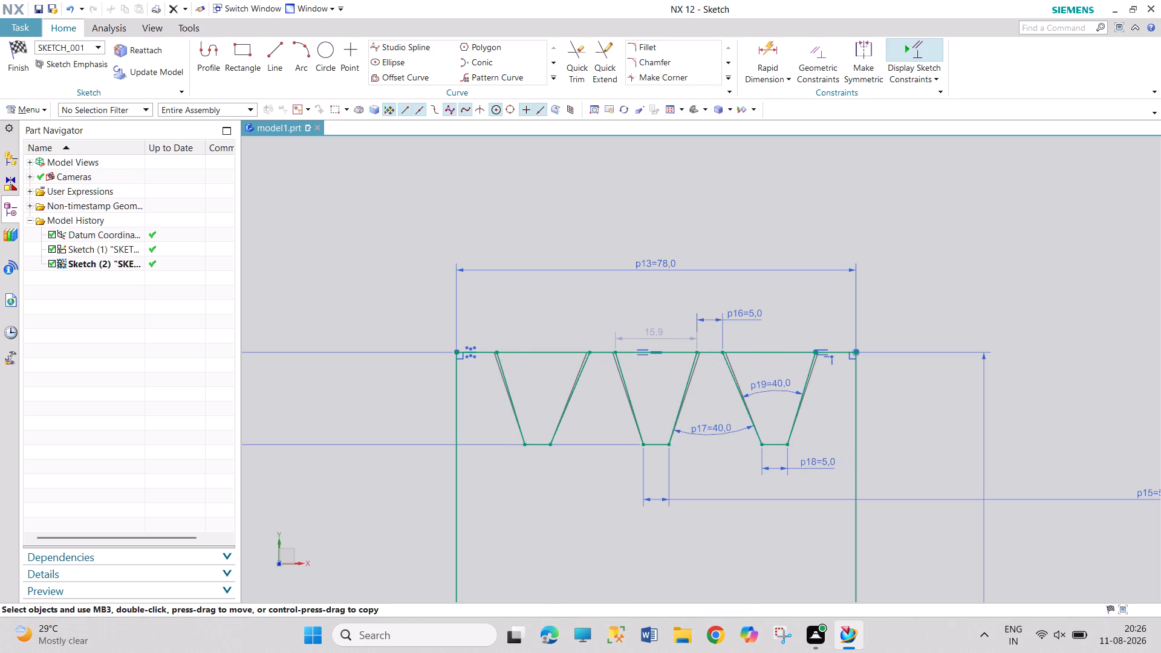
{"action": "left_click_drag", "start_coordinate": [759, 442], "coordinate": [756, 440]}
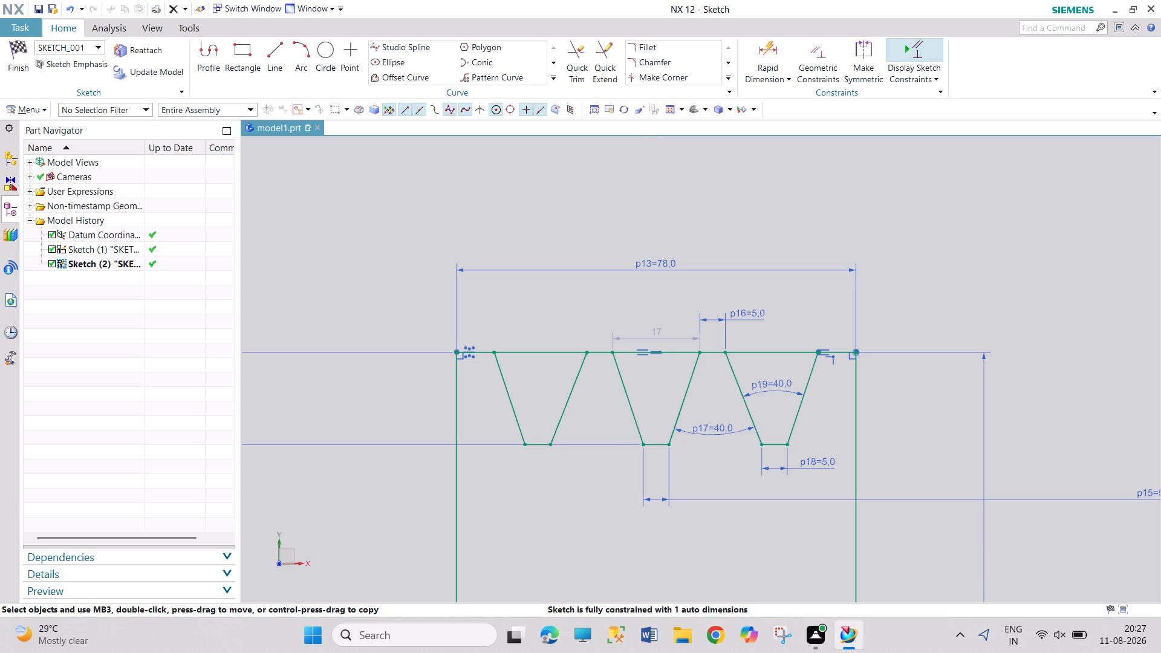
Delete the left groove's two slanted sides and bottom line, plus the middle groove's left slanted side.
{"action": "right_click", "coordinate": [561, 401]}
{"action": "left_click", "coordinate": [580, 346]}
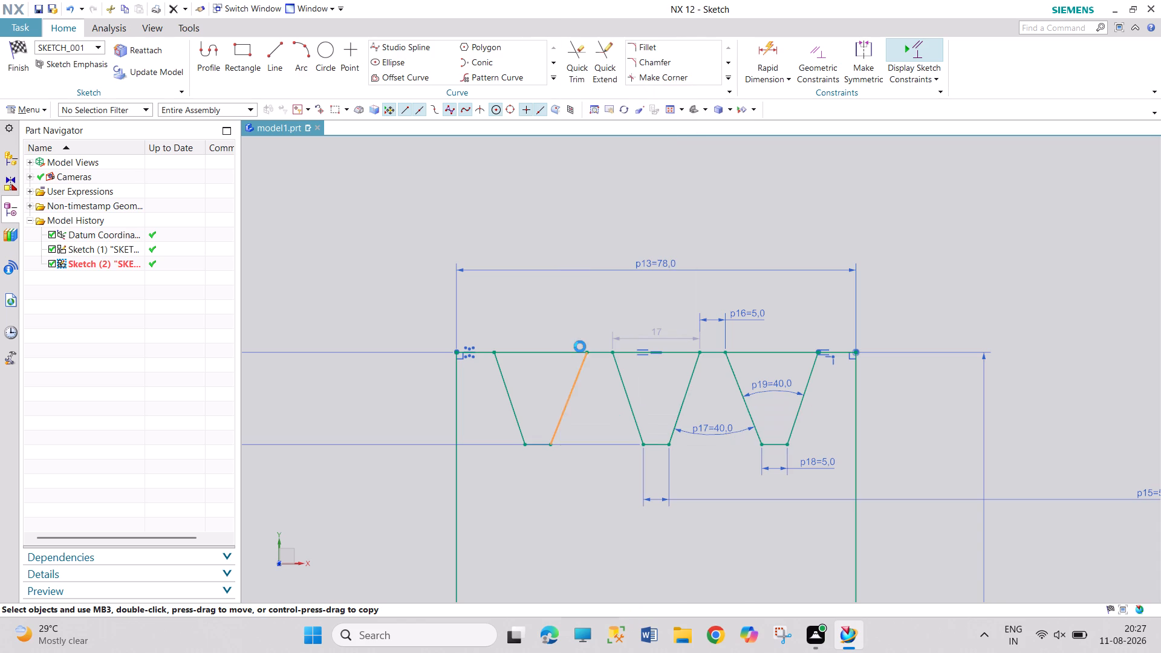
{"action": "right_click", "coordinate": [509, 406]}
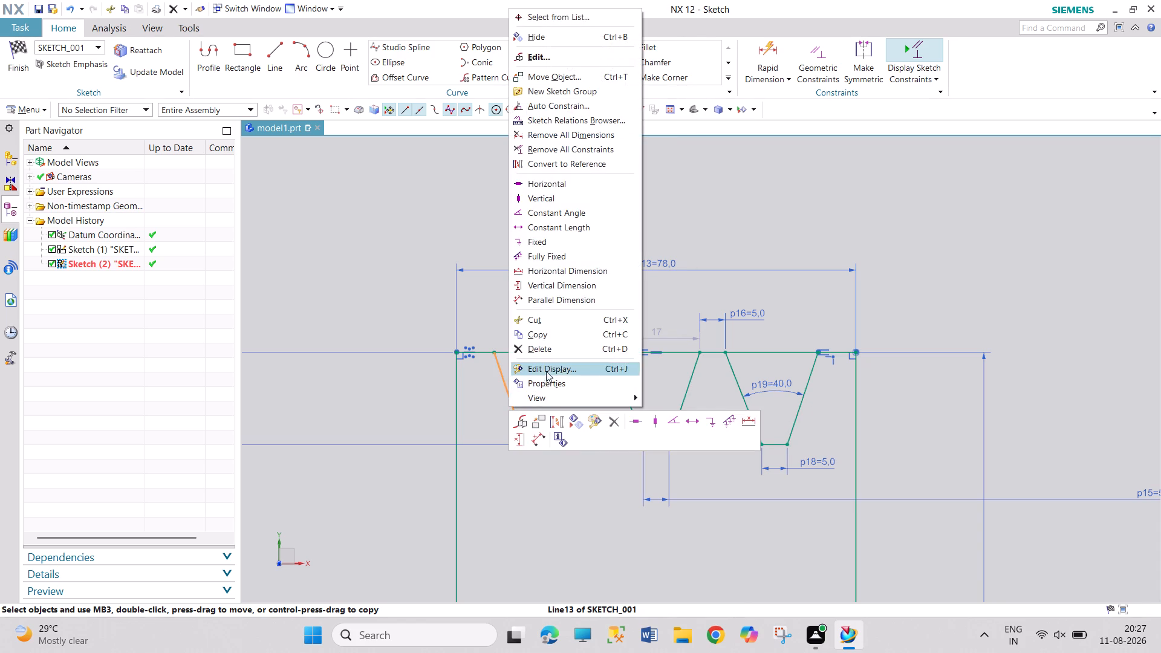
{"action": "left_click", "coordinate": [551, 351]}
{"action": "right_click", "coordinate": [539, 444]}
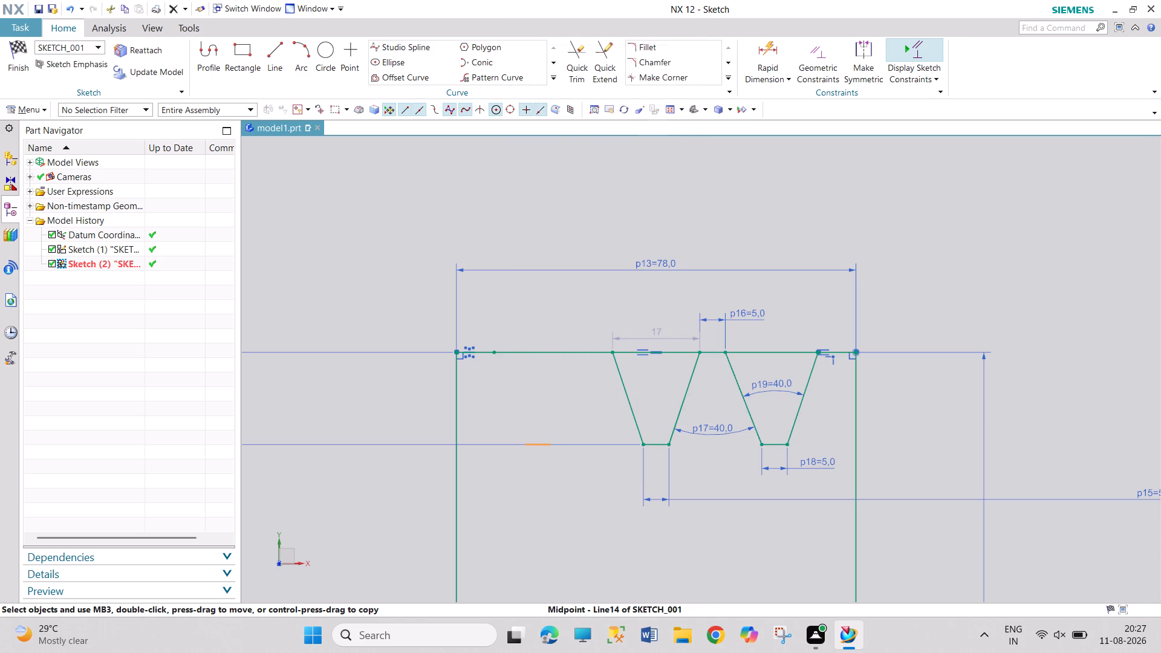
{"action": "left_click", "coordinate": [562, 390]}
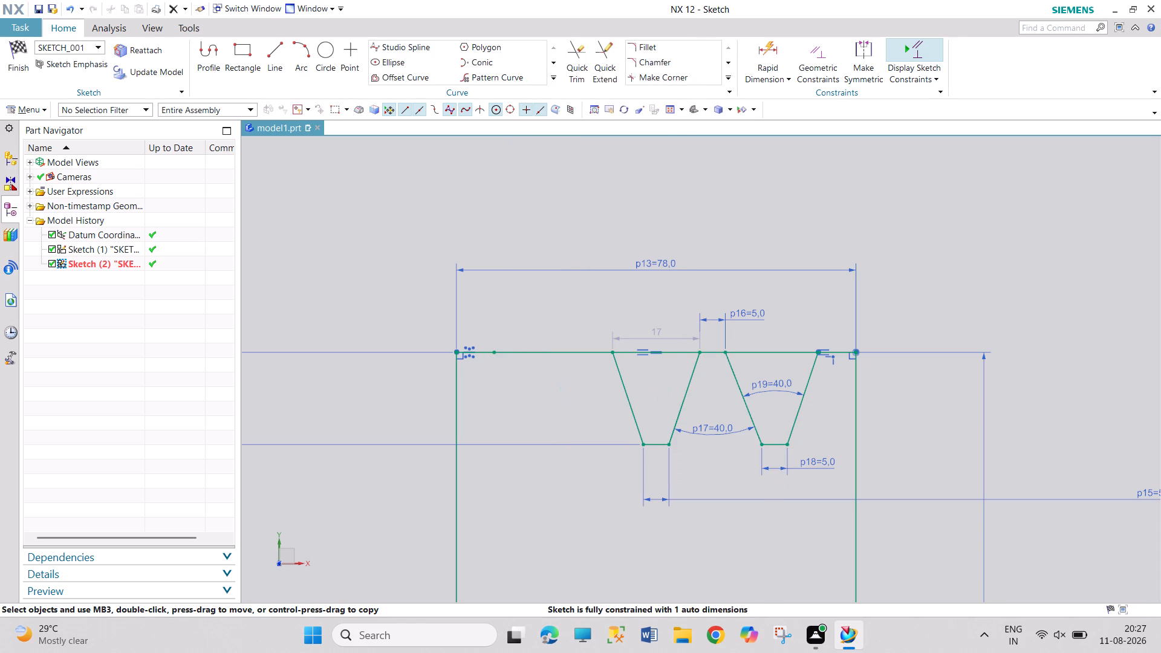
{"action": "right_click", "coordinate": [619, 386]}
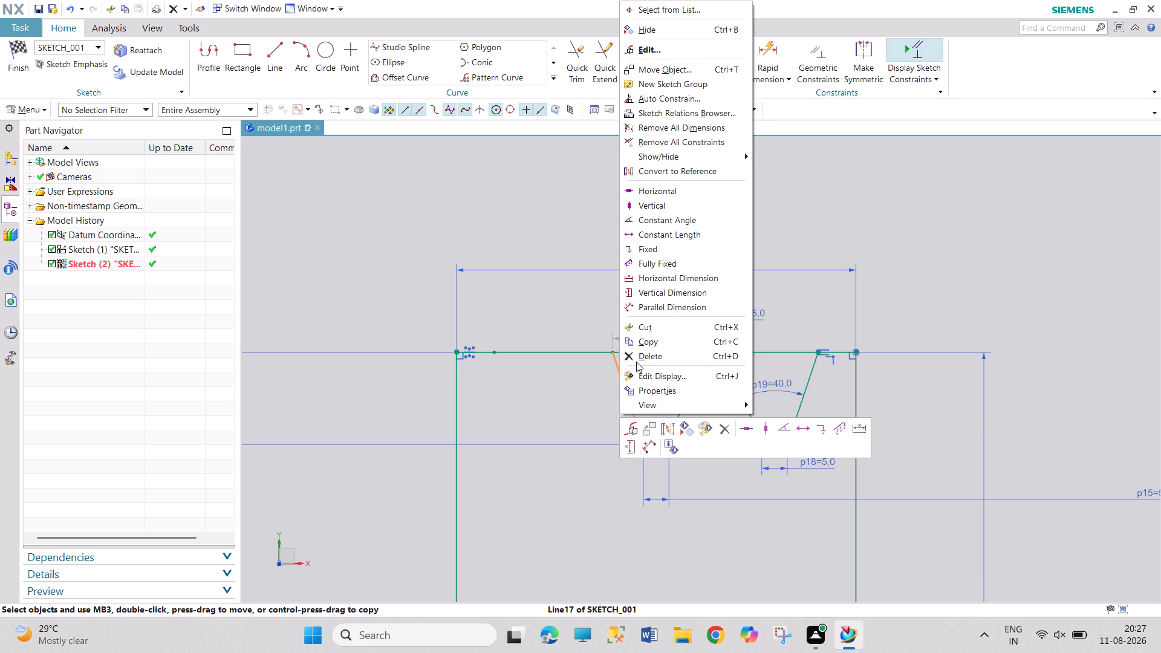
{"action": "left_click", "coordinate": [638, 360]}
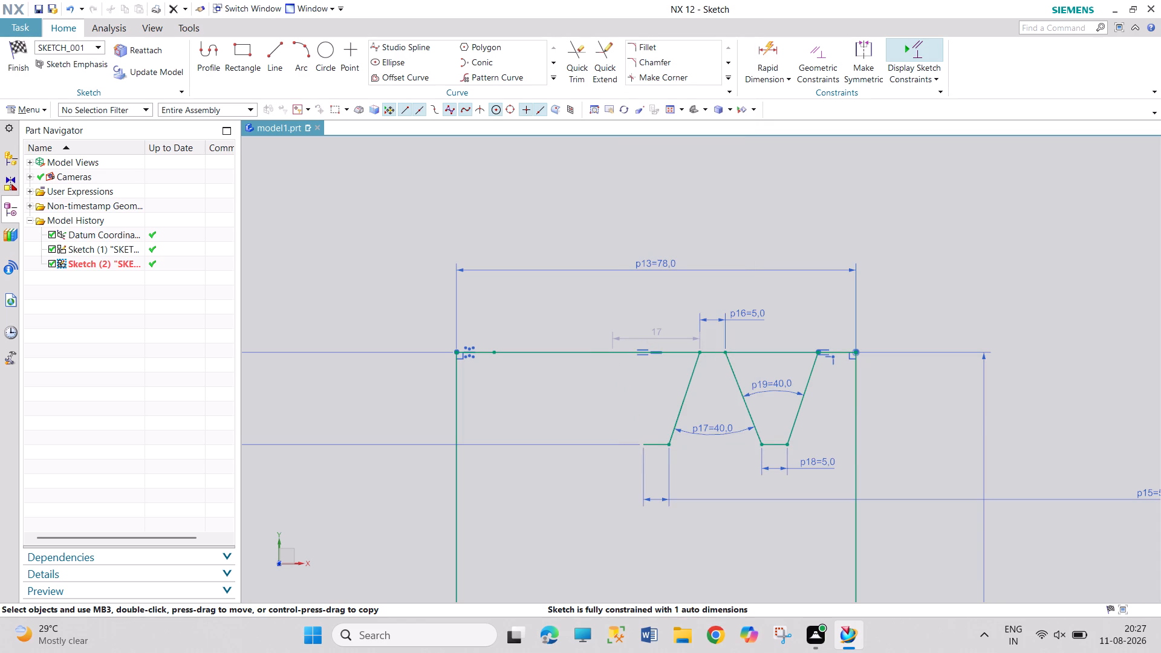
Delete the rectangle's full-width top line that runs across the groove openings.
{"action": "right_click", "coordinate": [536, 351]}
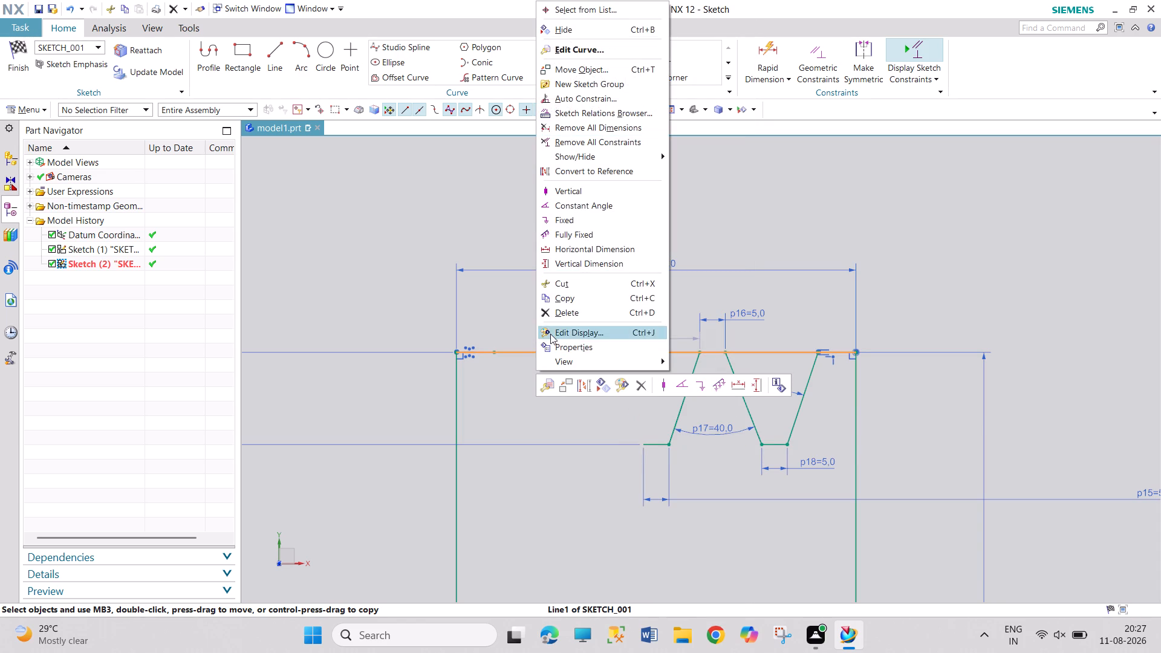
{"action": "left_click", "coordinate": [567, 309]}
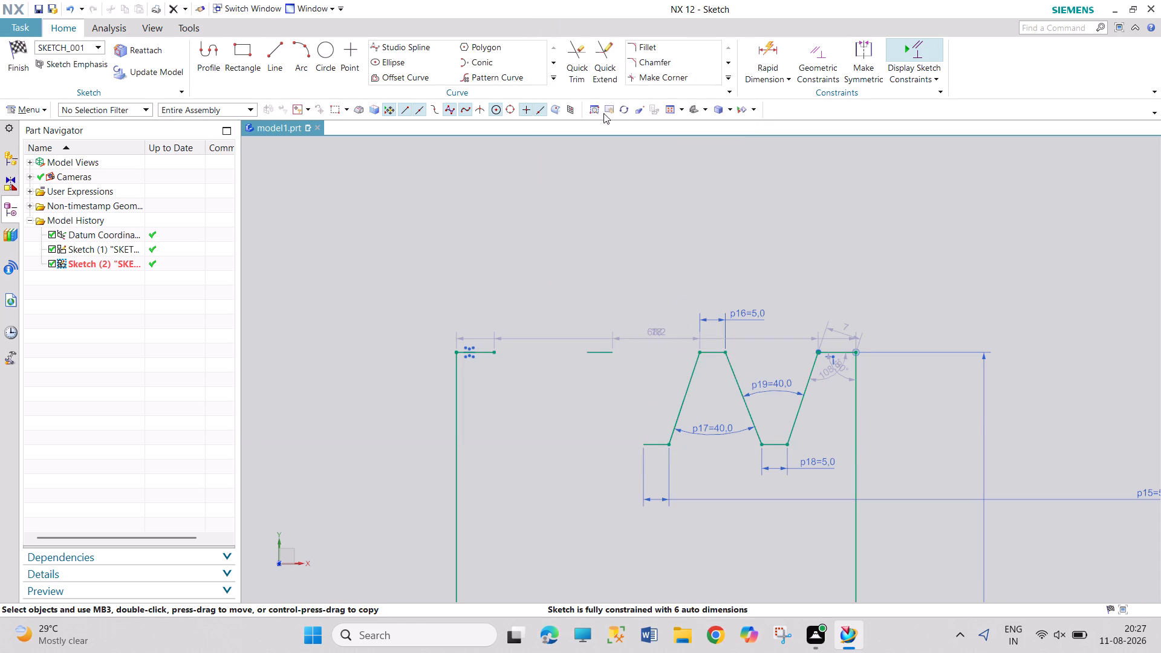
Draw a line about 19 mm long from the left end of the middle groove's bottom to the adjacent short top segment.
{"action": "left_click", "coordinate": [277, 51]}
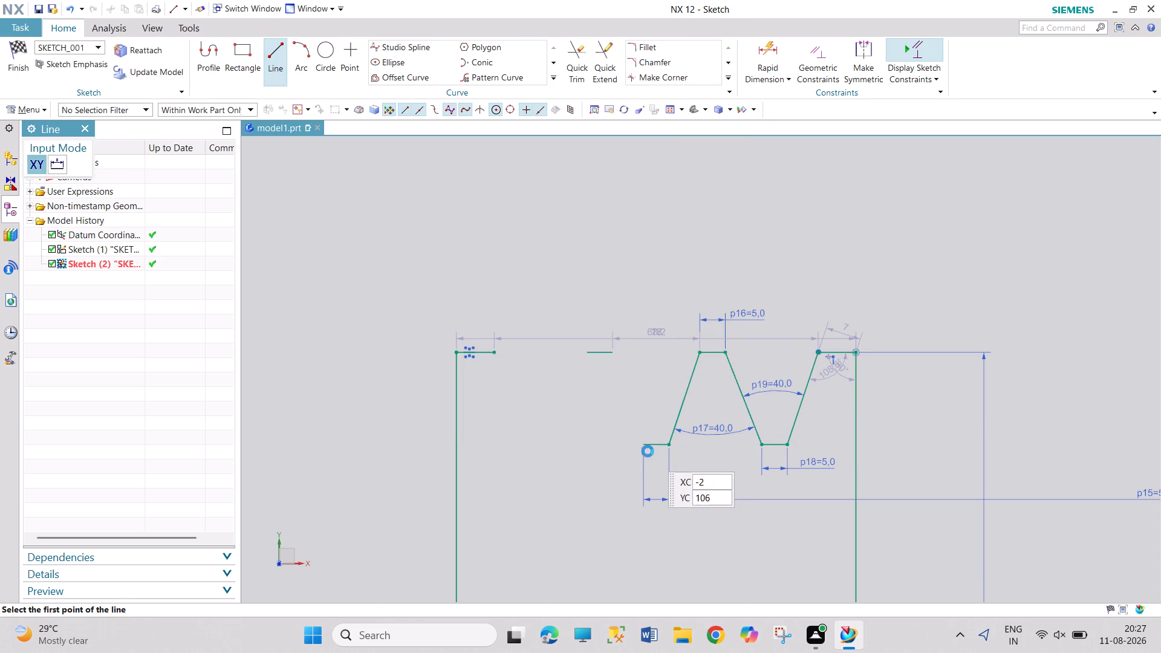
{"action": "left_click", "coordinate": [643, 444]}
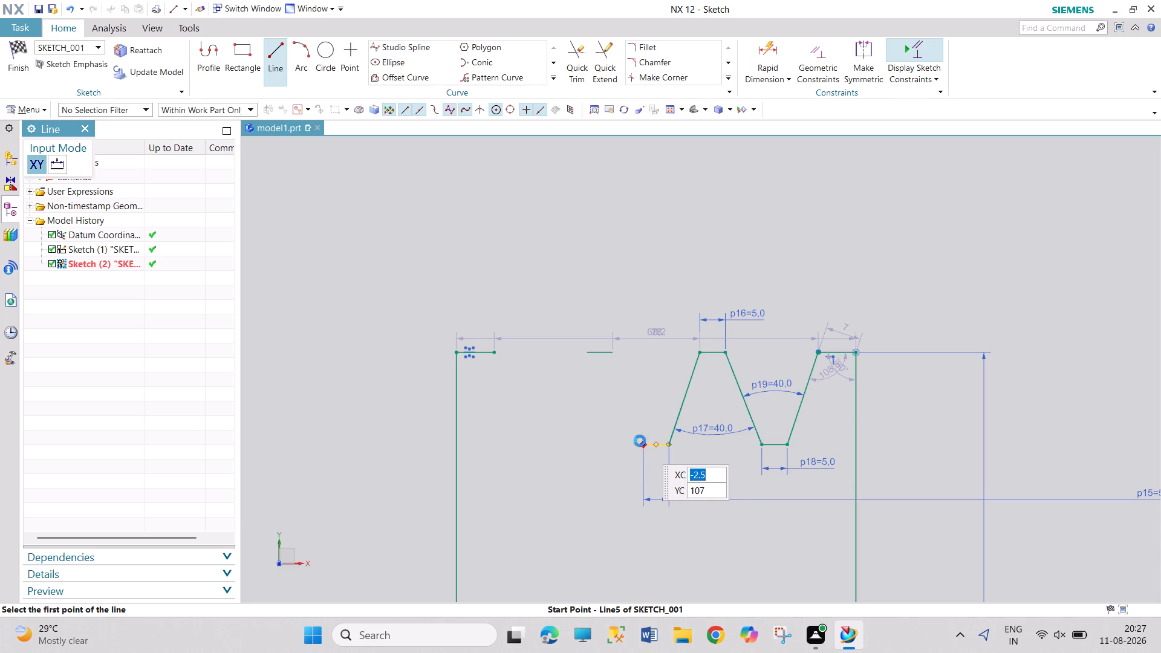
{"action": "left_click", "coordinate": [614, 352]}
{"action": "right_click", "coordinate": [635, 264]}
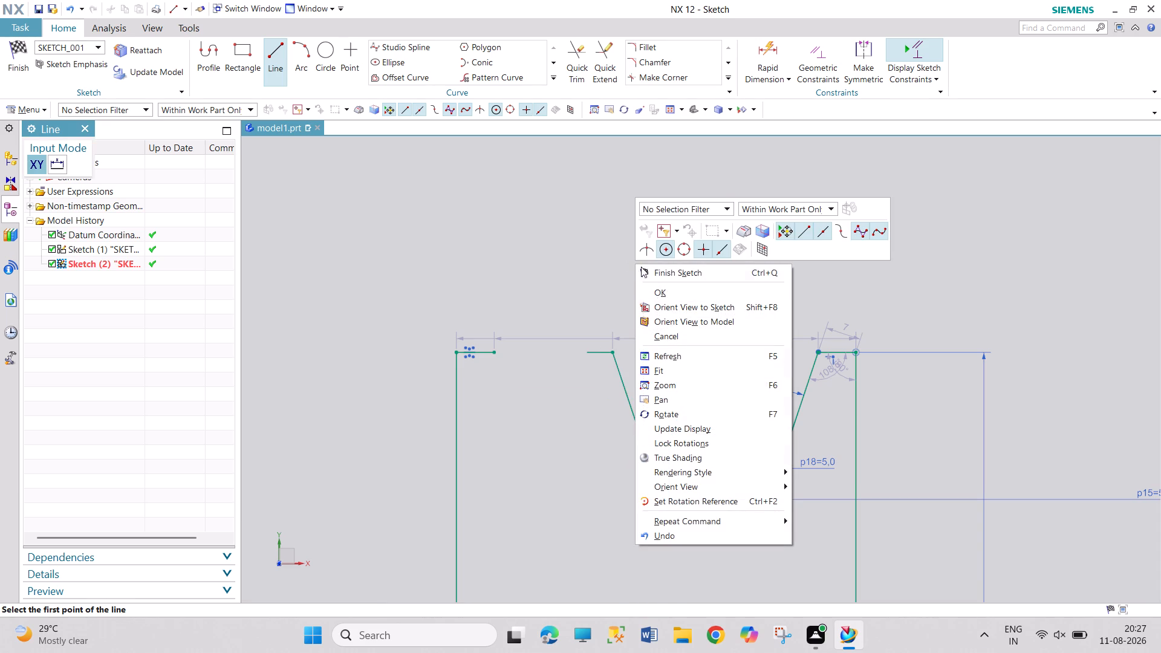
{"action": "left_click", "coordinate": [649, 288]}
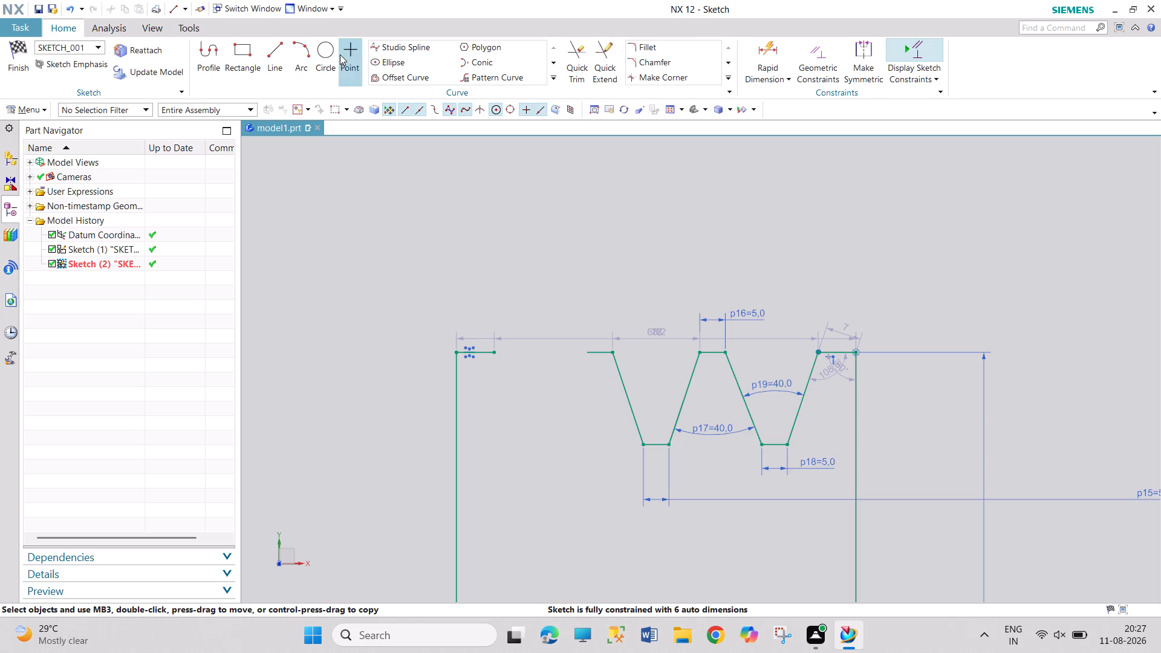
Constrain the middle groove's two slanted sides parallel to the matching slanted sides of the right groove.
{"action": "left_click", "coordinate": [554, 79]}
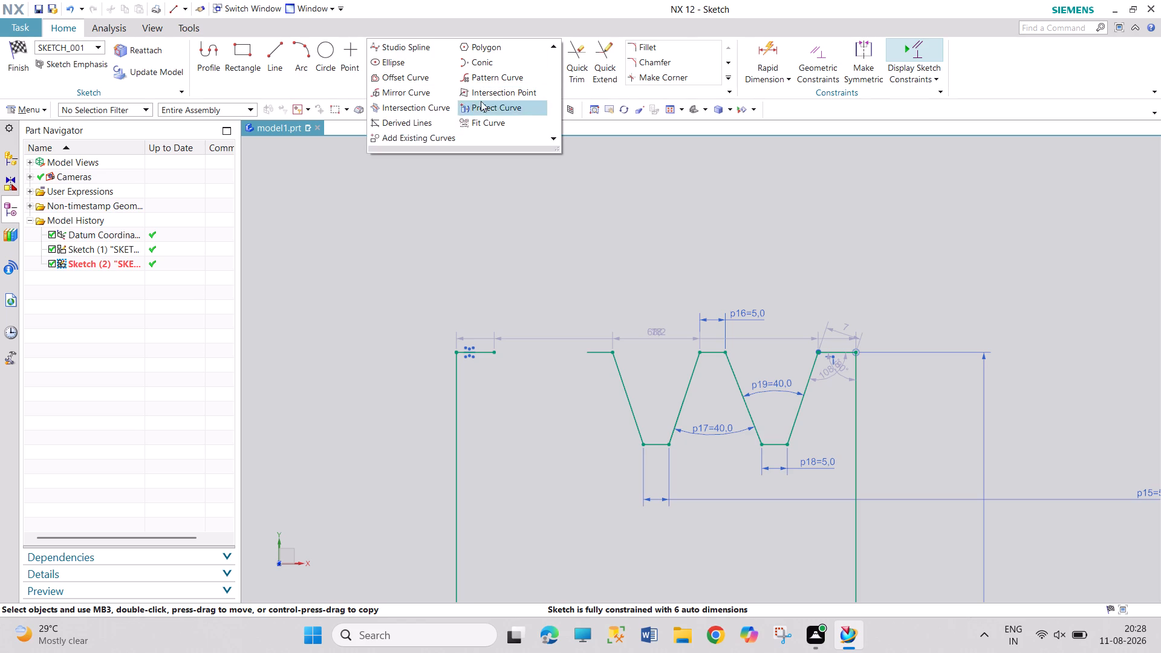
{"action": "left_click", "coordinate": [813, 52]}
{"action": "left_click", "coordinate": [584, 371]}
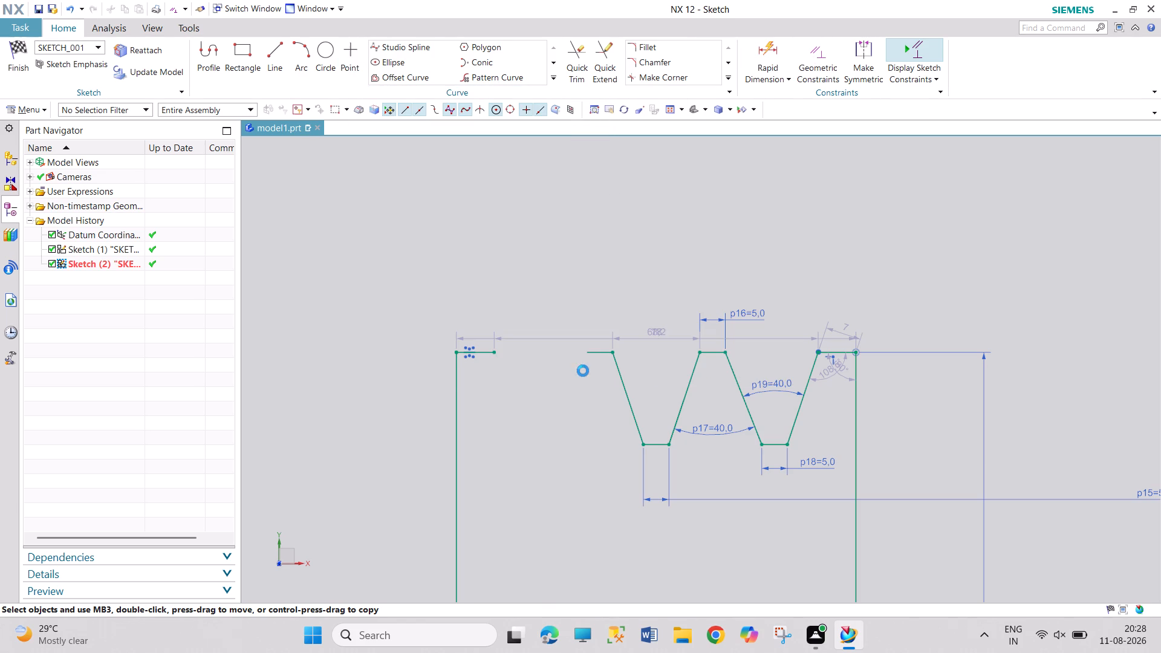
{"action": "left_click", "coordinate": [633, 417]}
{"action": "left_click", "coordinate": [749, 404]}
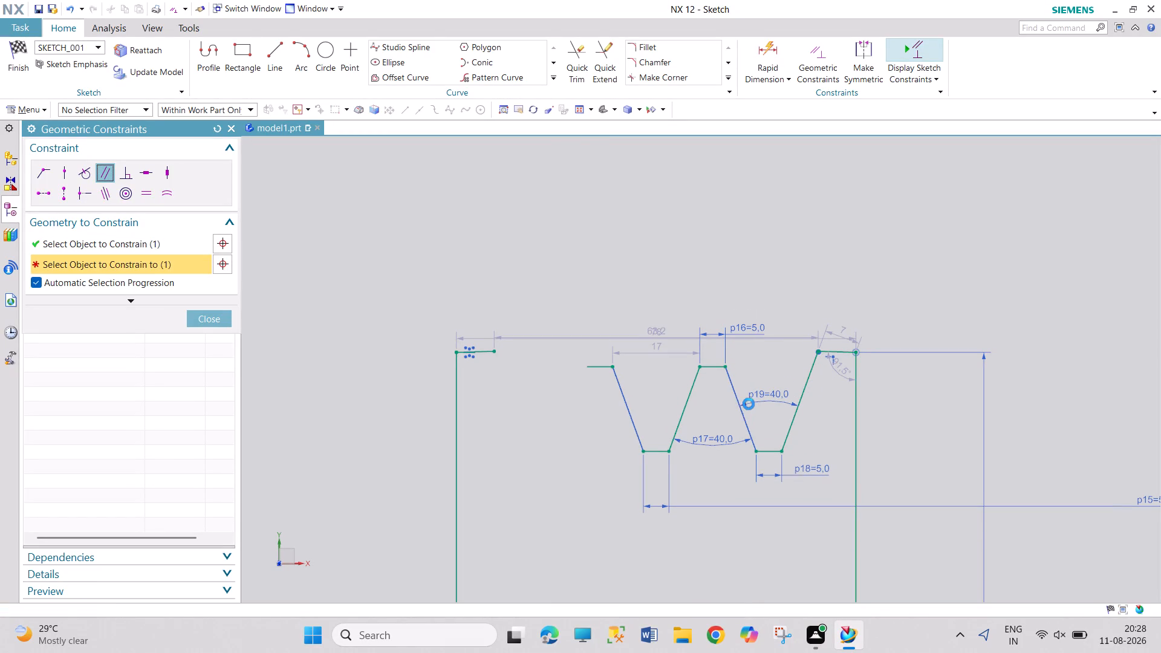
{"action": "left_click", "coordinate": [680, 409]}
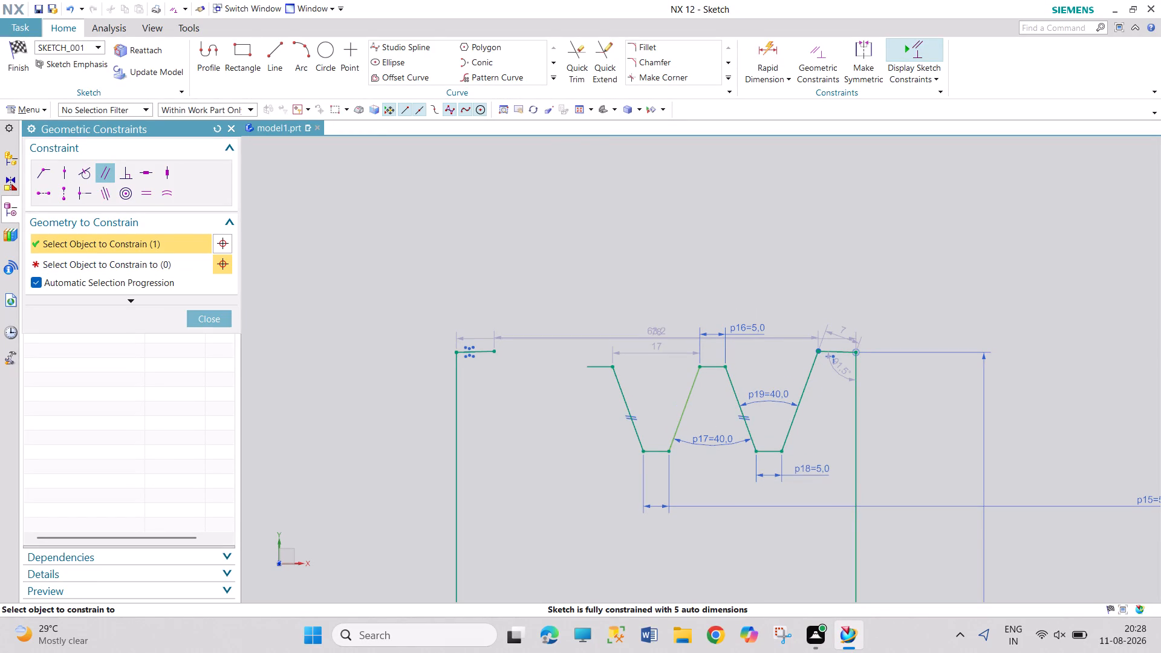
{"action": "left_click", "coordinate": [789, 418]}
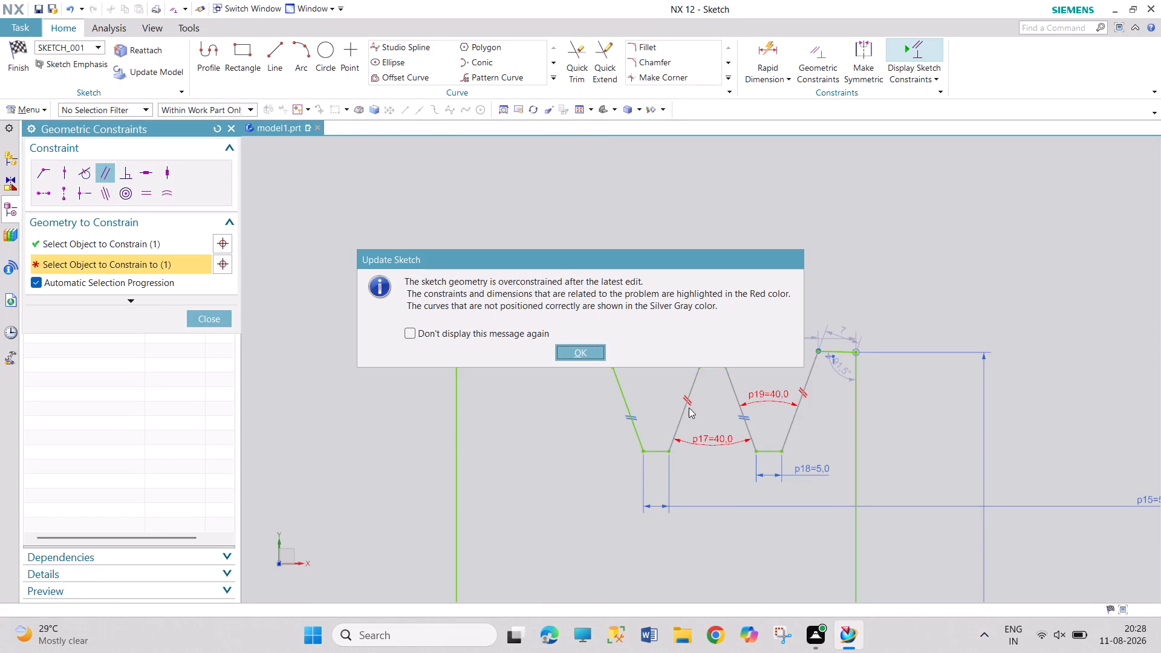
{"action": "left_click", "coordinate": [596, 348]}
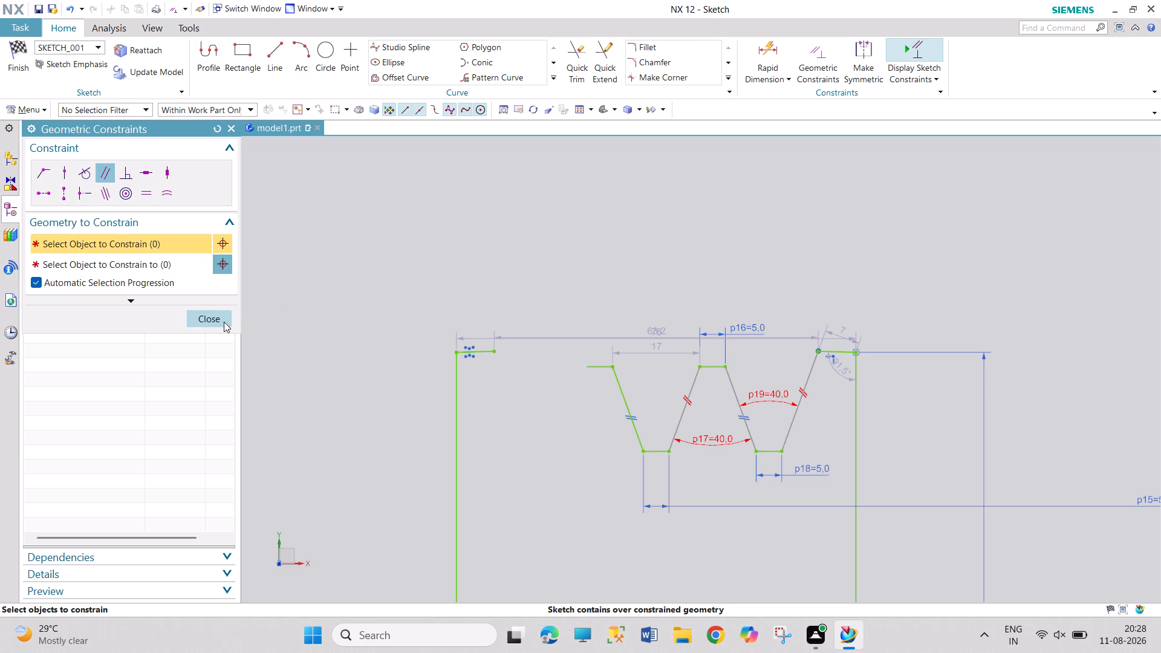
{"action": "left_click", "coordinate": [224, 322]}
Delete the 40° angle dimension between the right groove's two slanted sides.
{"action": "right_click", "coordinate": [778, 392]}
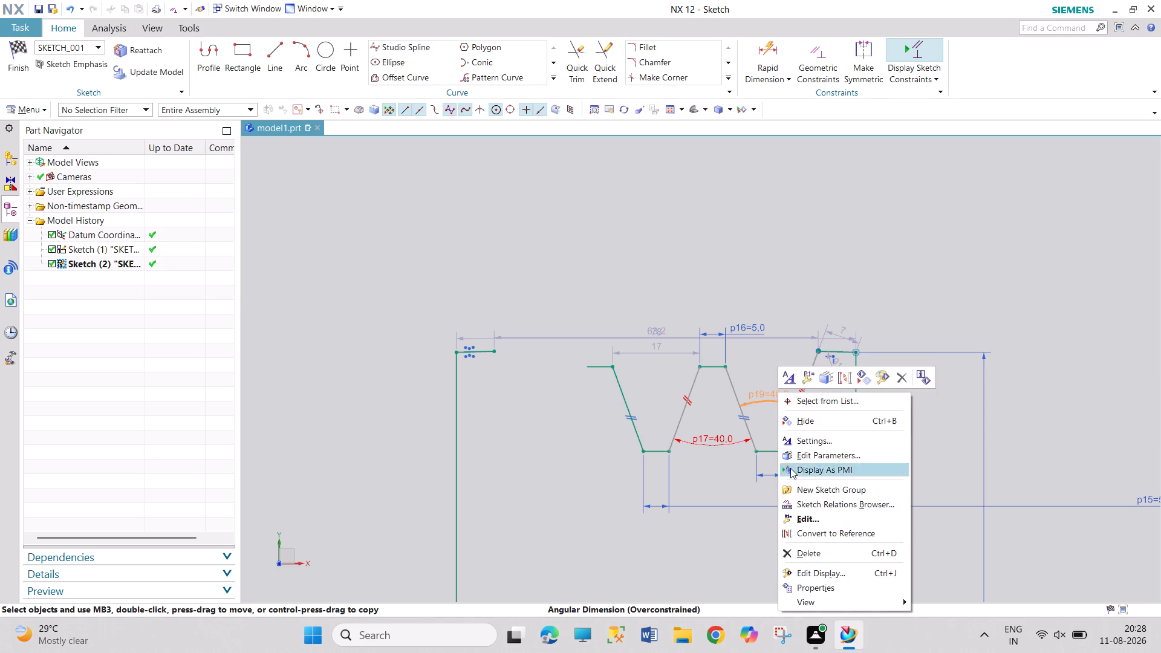
{"action": "left_click", "coordinate": [810, 556]}
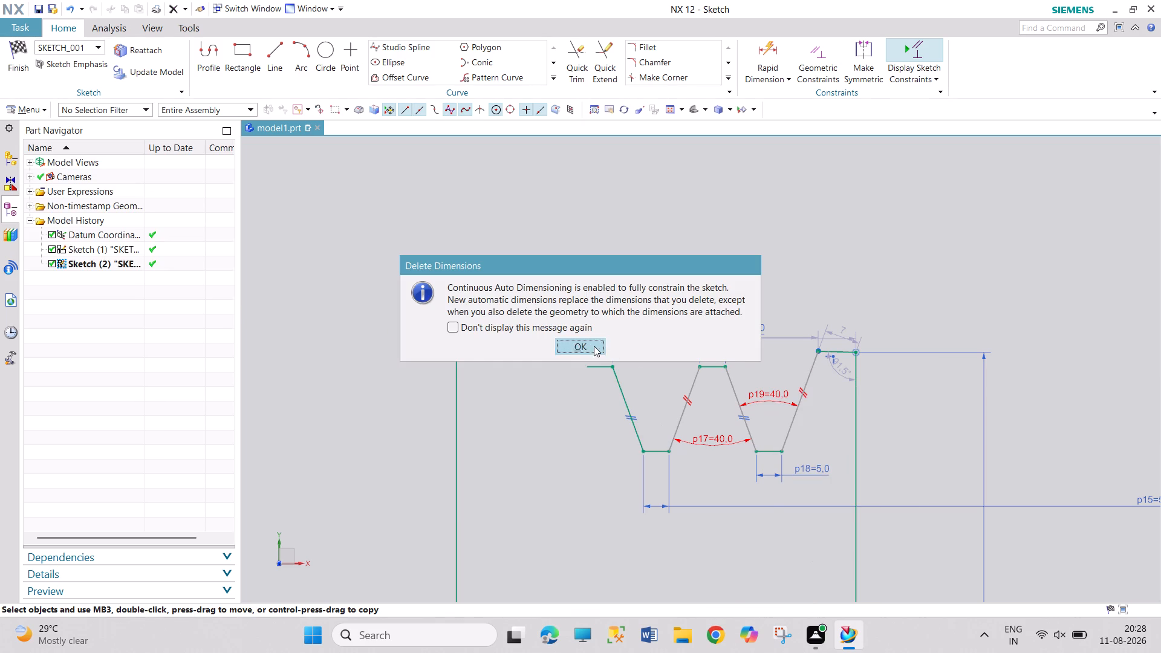
{"action": "left_click", "coordinate": [593, 346]}
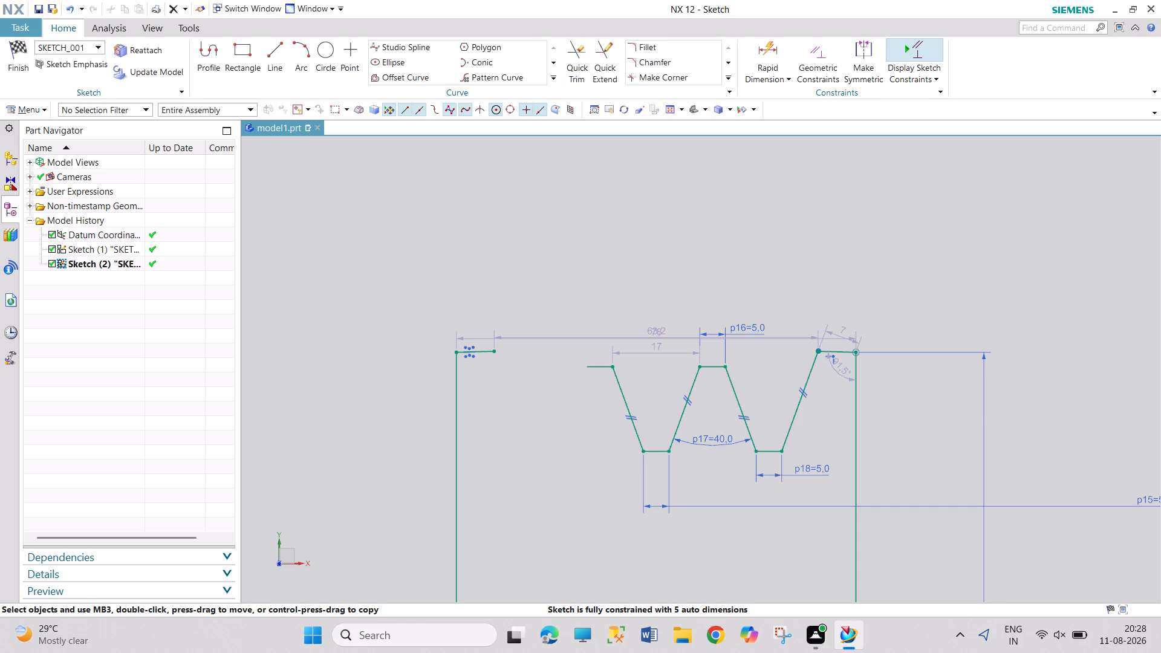
Move the length dimension text of the middle groove's bottom segment closer to the profile, just outside the rectangle's right edge.
{"action": "left_click_drag", "start_coordinate": [1152, 502], "coordinate": [1117, 482]}
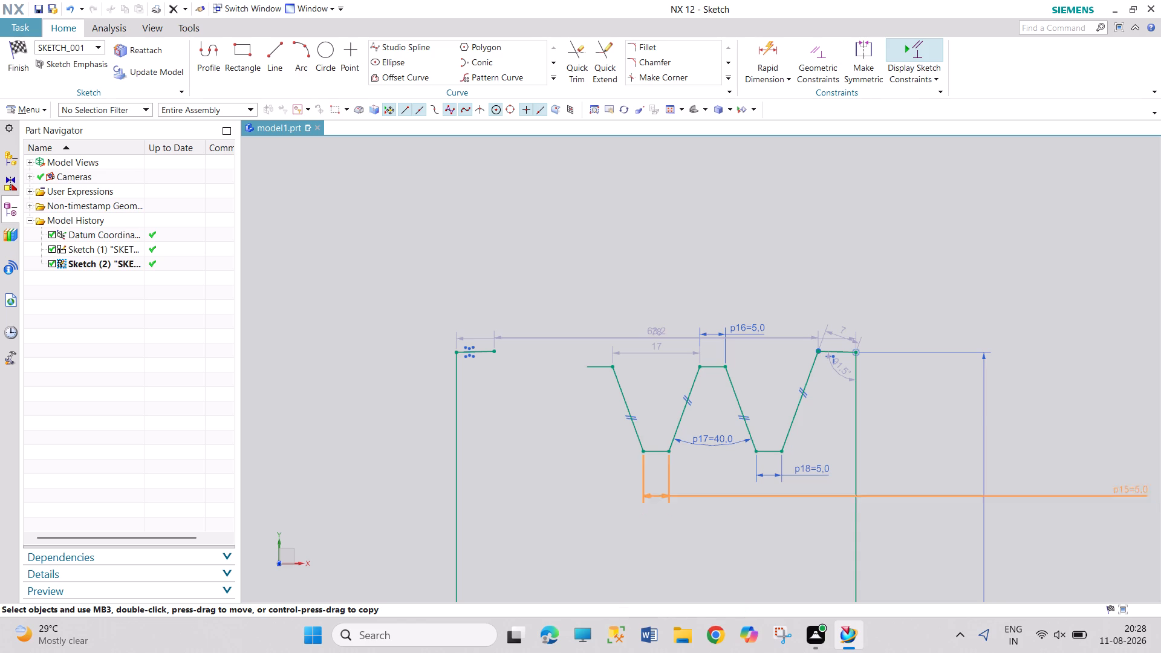
{"action": "left_click_drag", "start_coordinate": [1117, 482], "coordinate": [917, 489]}
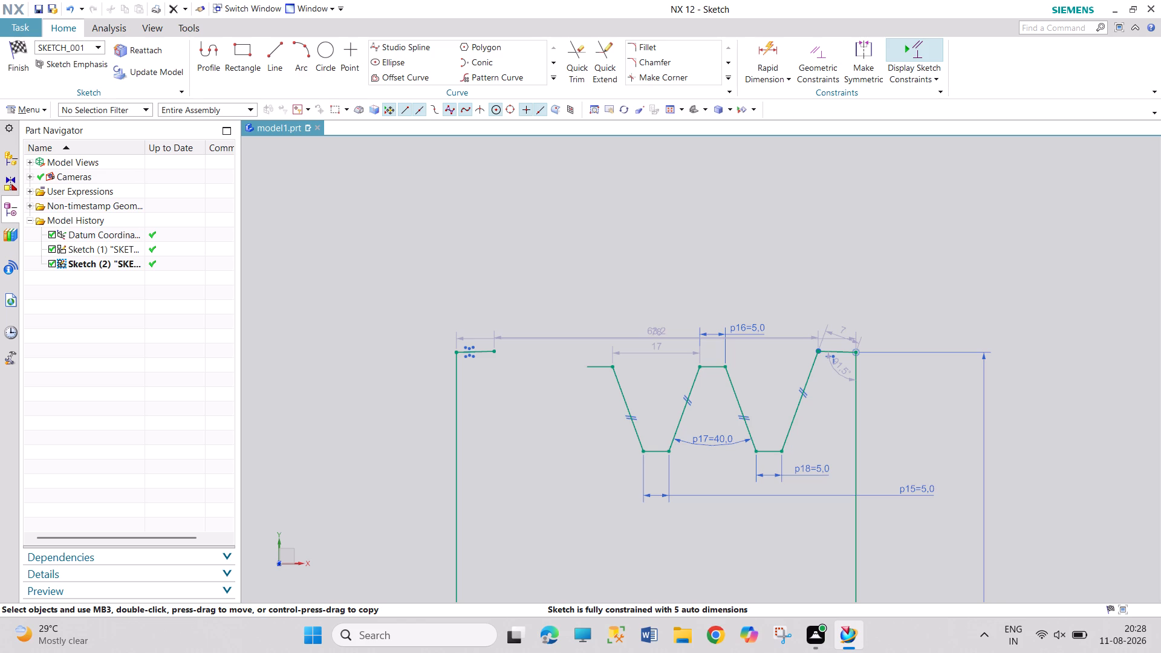
Add a vertical depth dimension from the middle groove's bottom segment to the top endpoint of the rectangle's right edge.
{"action": "scroll", "coordinate": [785, 372], "scroll_direction": "down", "scroll_amount": 3}
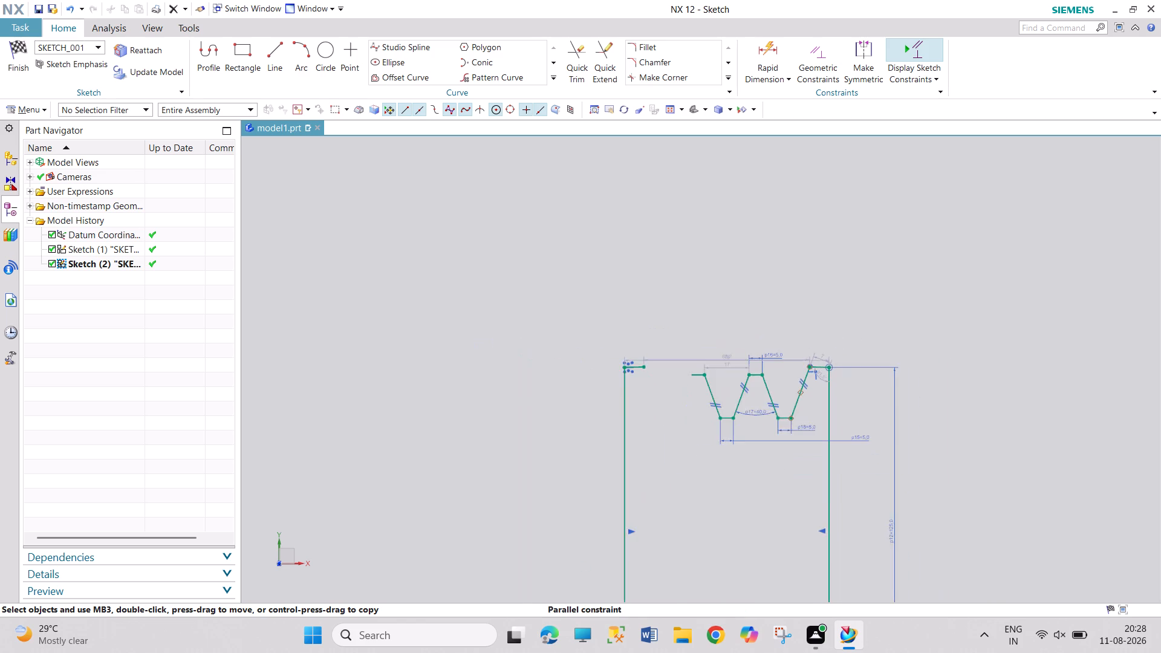
{"action": "scroll", "coordinate": [816, 394], "scroll_direction": "down", "scroll_amount": 1}
{"action": "scroll", "coordinate": [893, 550], "scroll_direction": "up", "scroll_amount": 3}
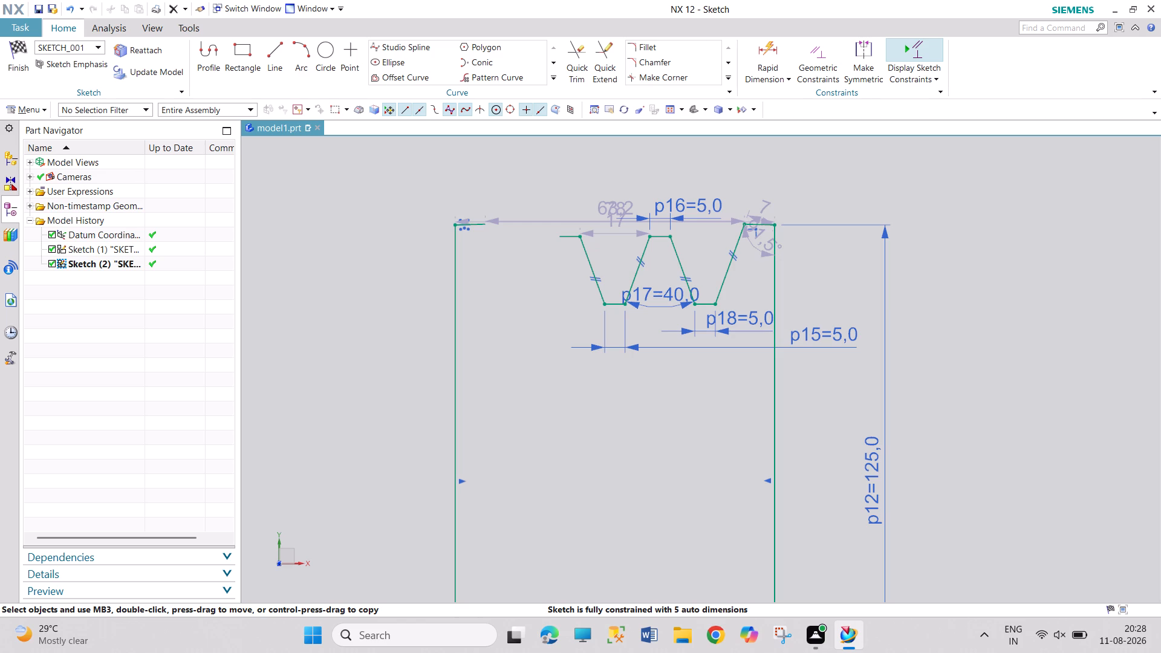
{"action": "left_click", "coordinate": [771, 54]}
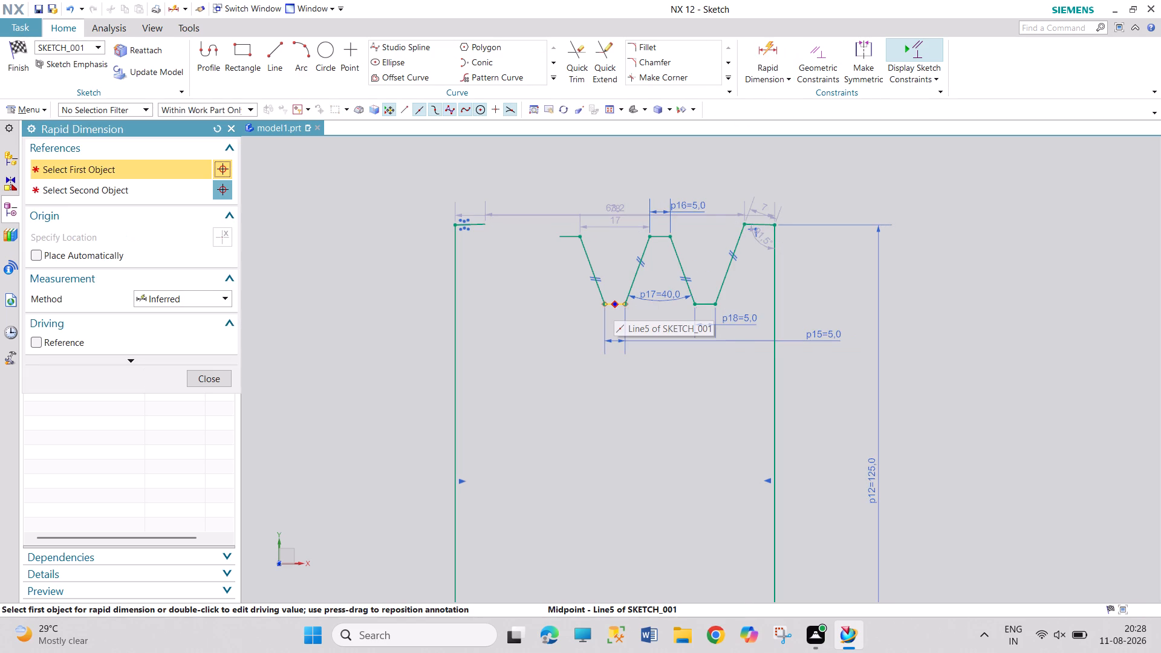
{"action": "left_click", "coordinate": [614, 305]}
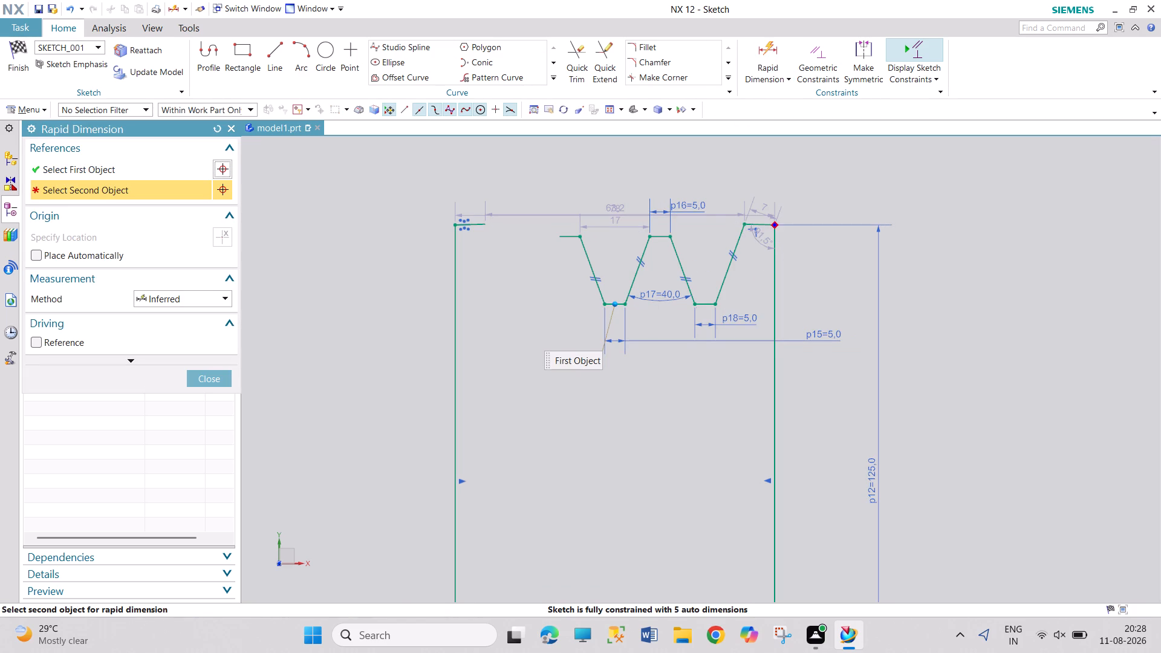
{"action": "left_click", "coordinate": [774, 225]}
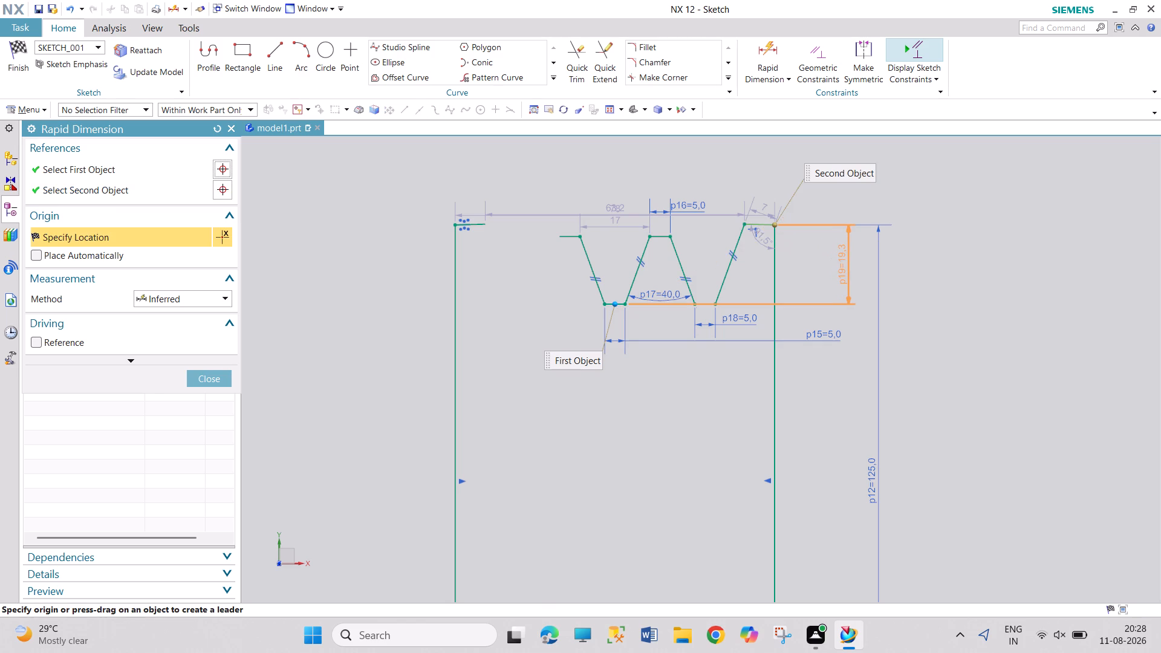
{"action": "left_click", "coordinate": [842, 266]}
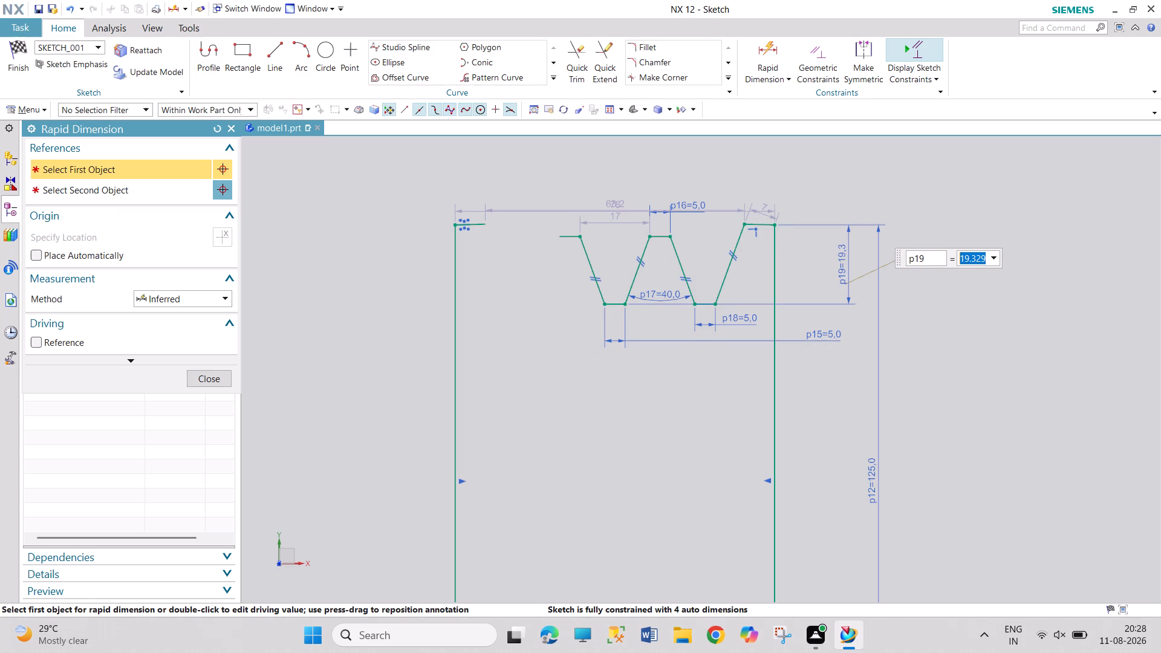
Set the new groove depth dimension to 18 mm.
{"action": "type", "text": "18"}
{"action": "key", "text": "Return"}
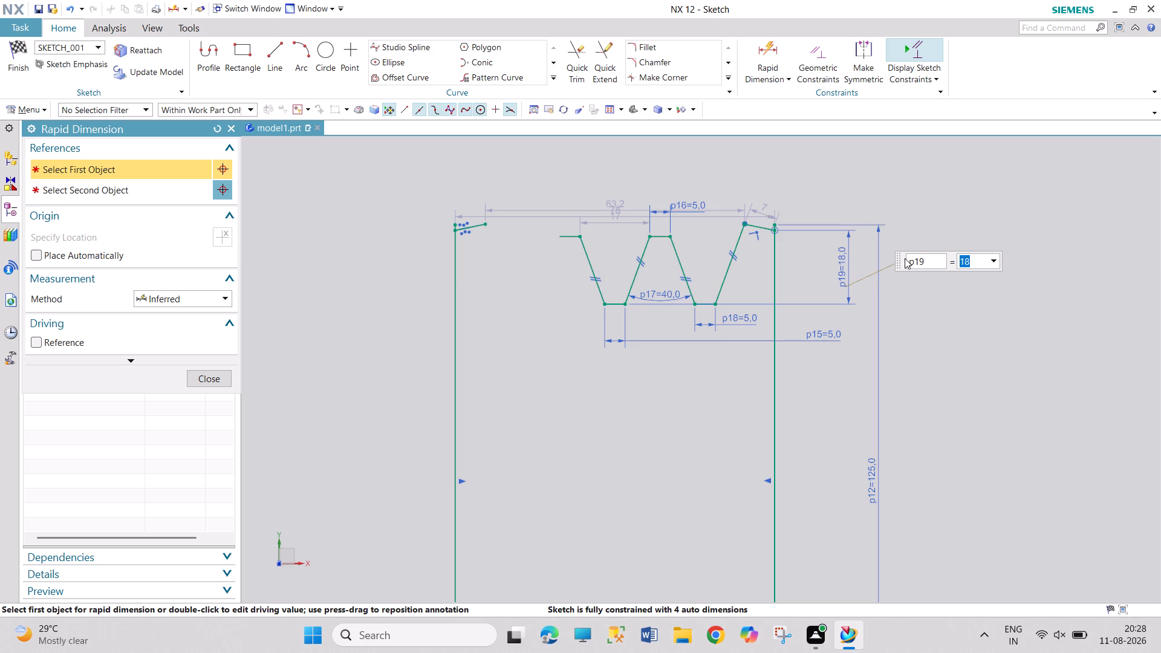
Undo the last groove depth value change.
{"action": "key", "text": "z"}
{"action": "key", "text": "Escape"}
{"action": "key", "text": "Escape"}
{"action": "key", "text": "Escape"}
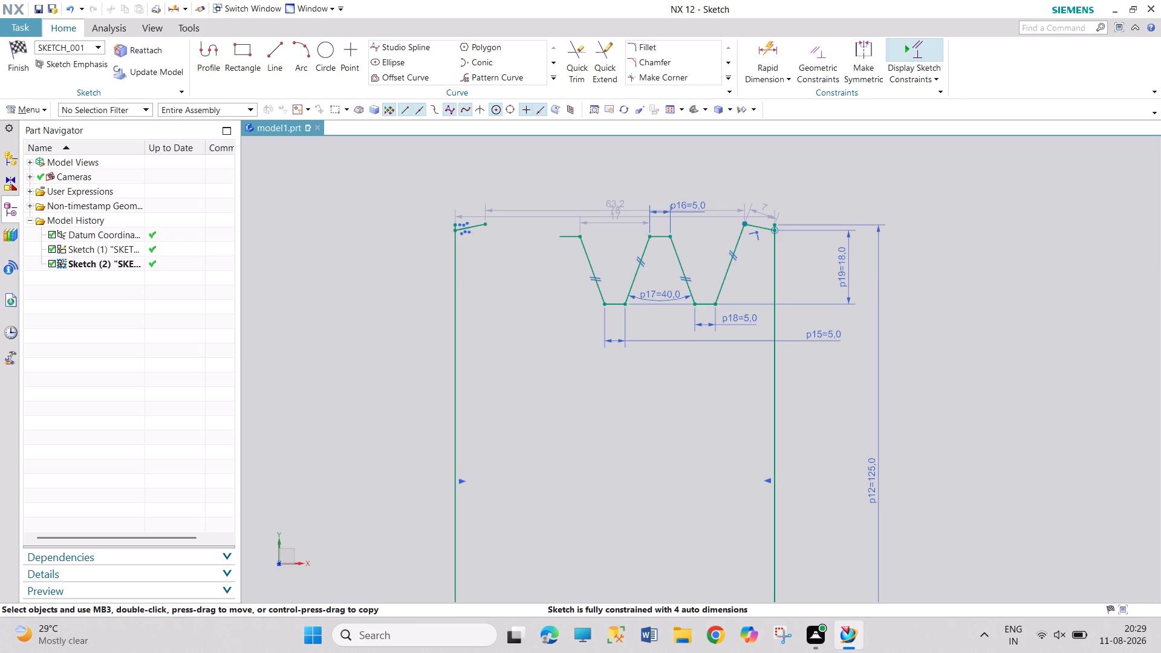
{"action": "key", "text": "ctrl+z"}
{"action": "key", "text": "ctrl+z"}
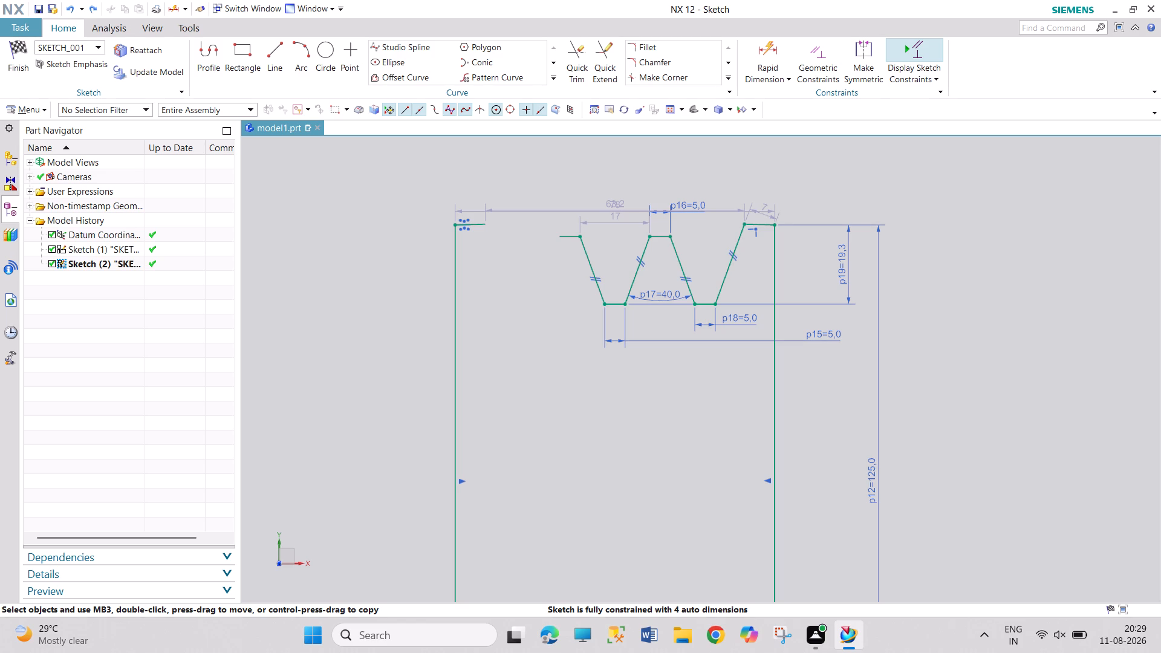
Delete the 40° angle dimension between the facing slanted sides of the middle and right grooves.
{"action": "right_click", "coordinate": [660, 294]}
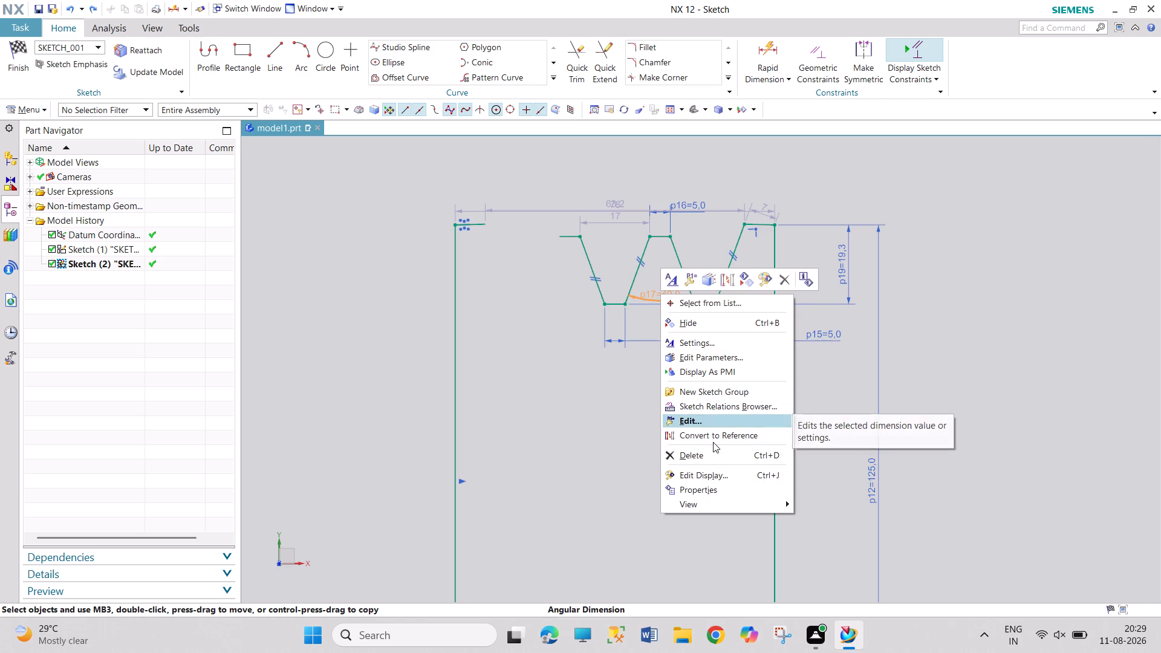
{"action": "left_click", "coordinate": [712, 452]}
{"action": "left_click", "coordinate": [579, 346]}
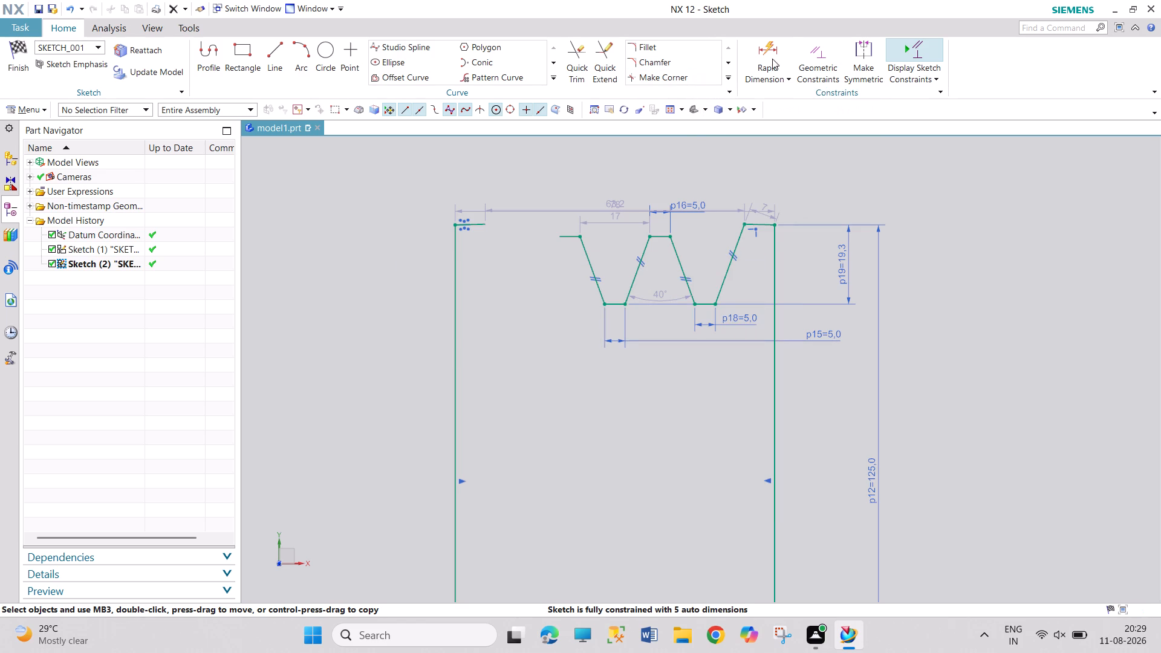
Add an angular dimension between the middle groove's two slanted sides, placed inside the groove.
{"action": "left_click", "coordinate": [758, 71]}
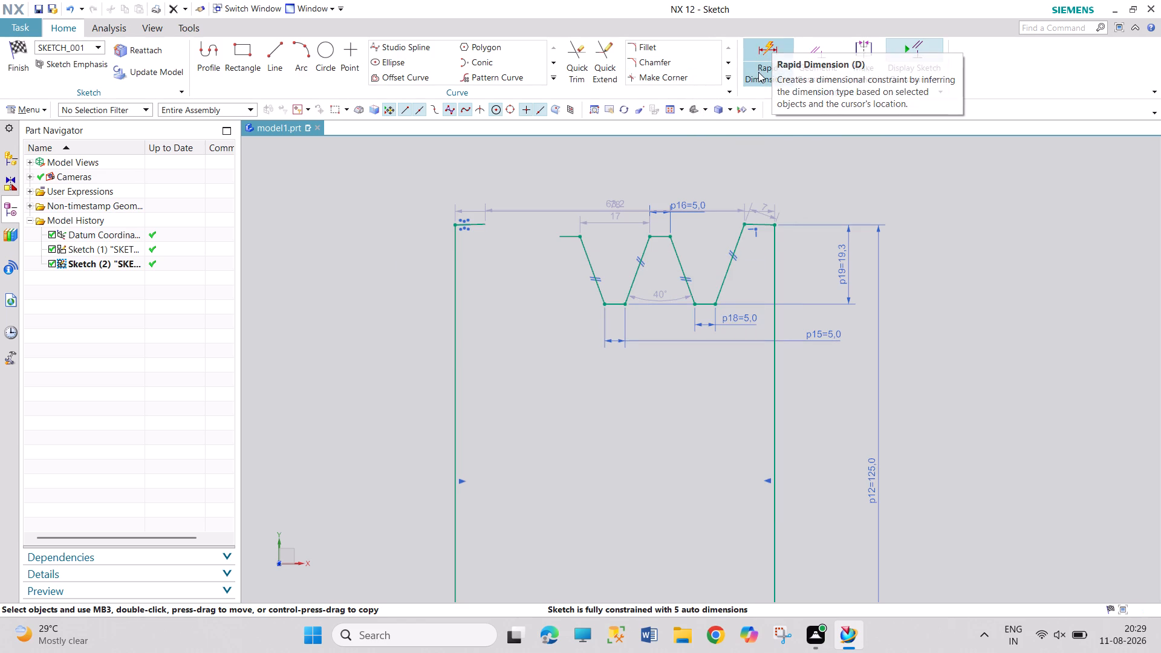
{"action": "left_click", "coordinate": [780, 142]}
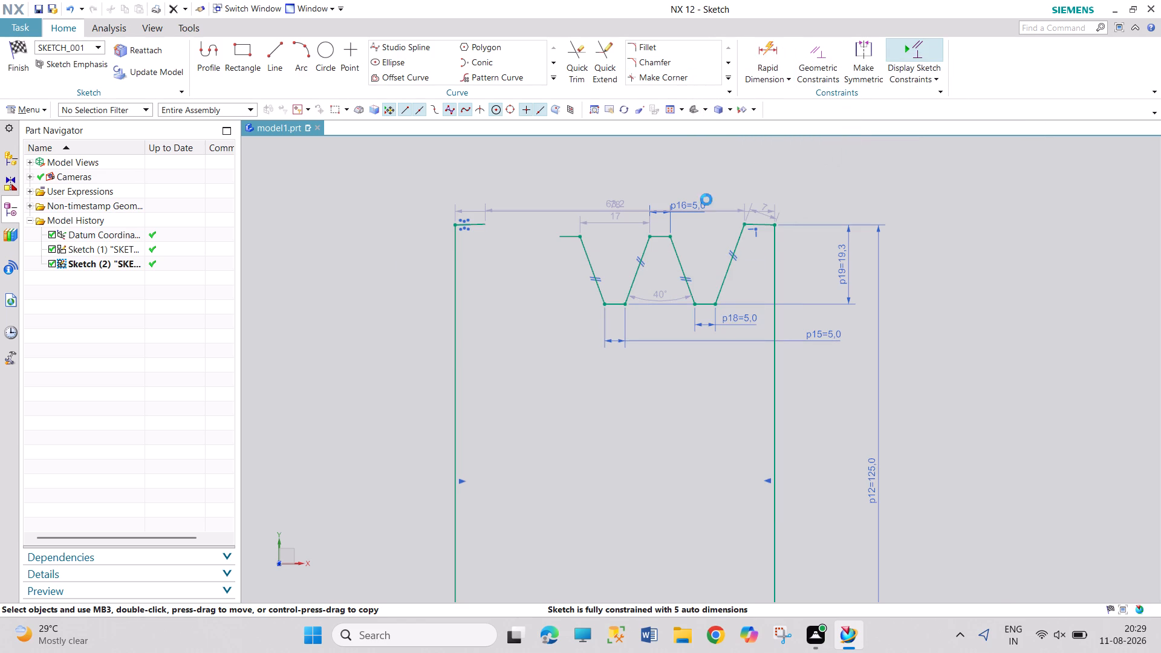
{"action": "left_click", "coordinate": [586, 274]}
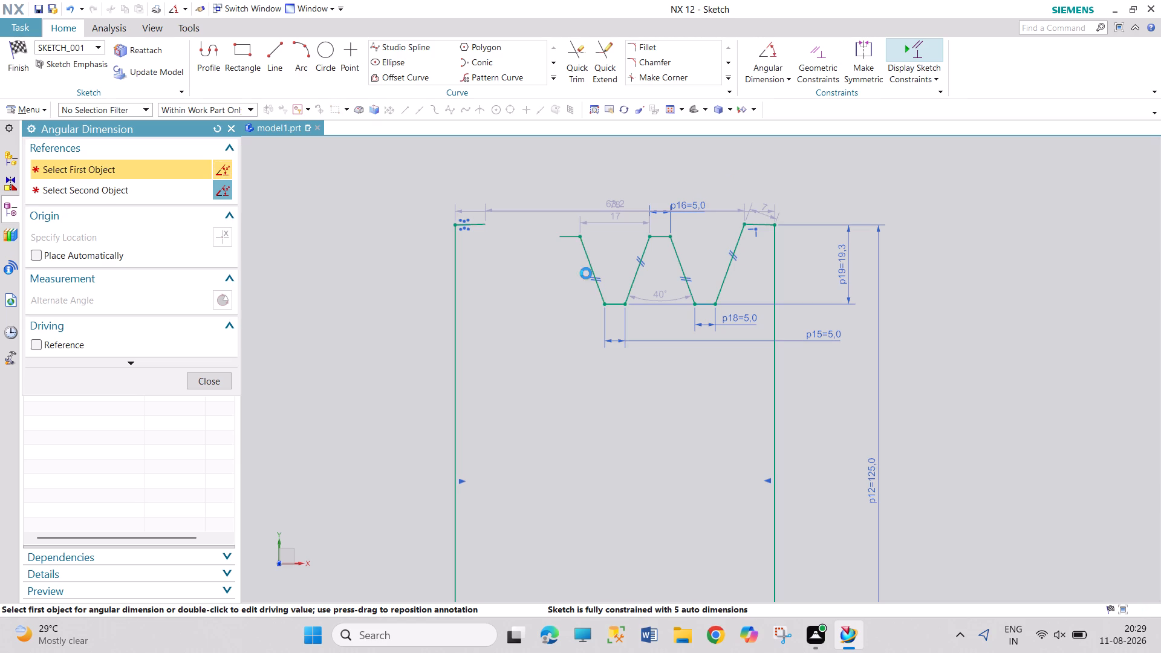
{"action": "left_click", "coordinate": [635, 277]}
{"action": "left_click", "coordinate": [593, 270]}
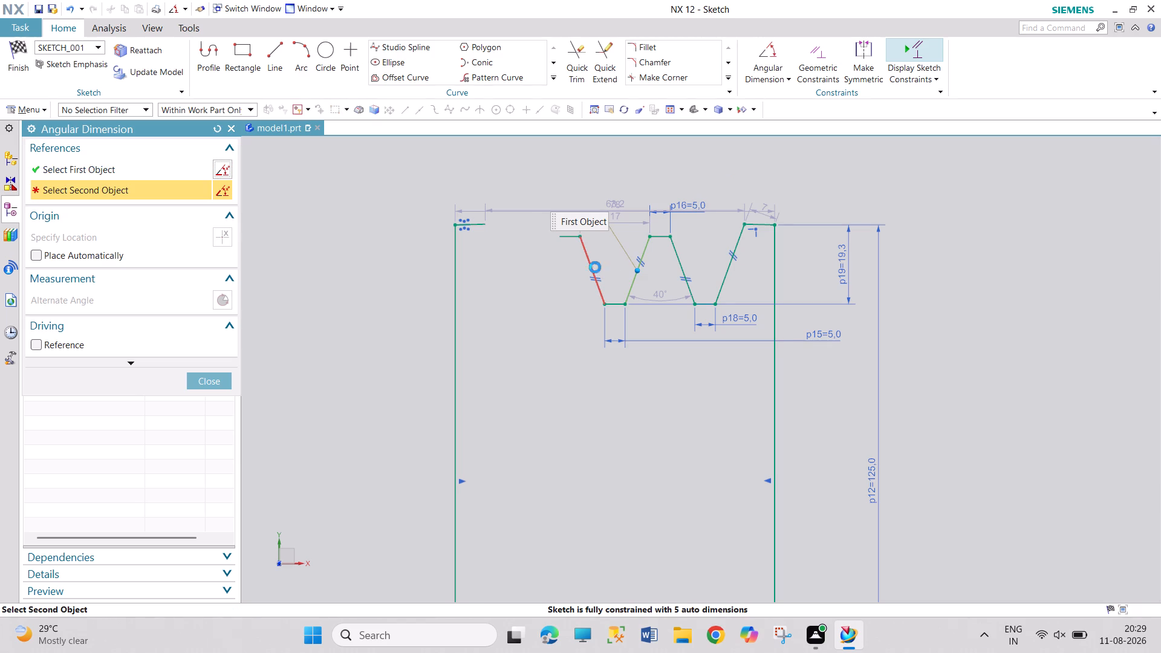
{"action": "left_click", "coordinate": [610, 256]}
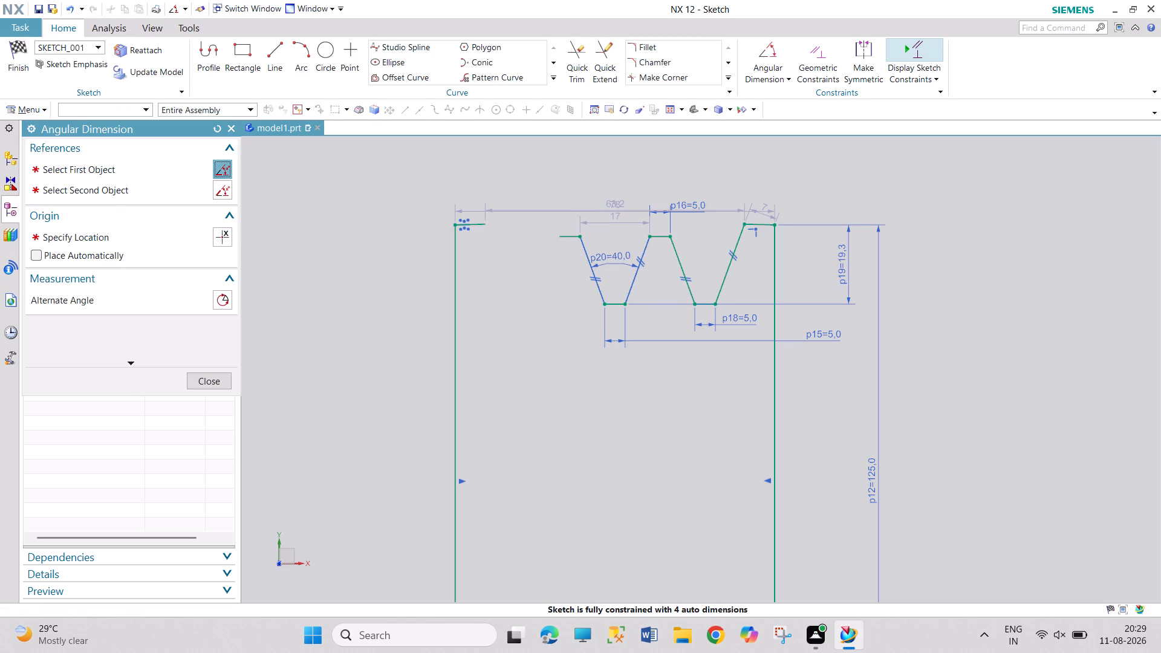
{"action": "left_click", "coordinate": [207, 380]}
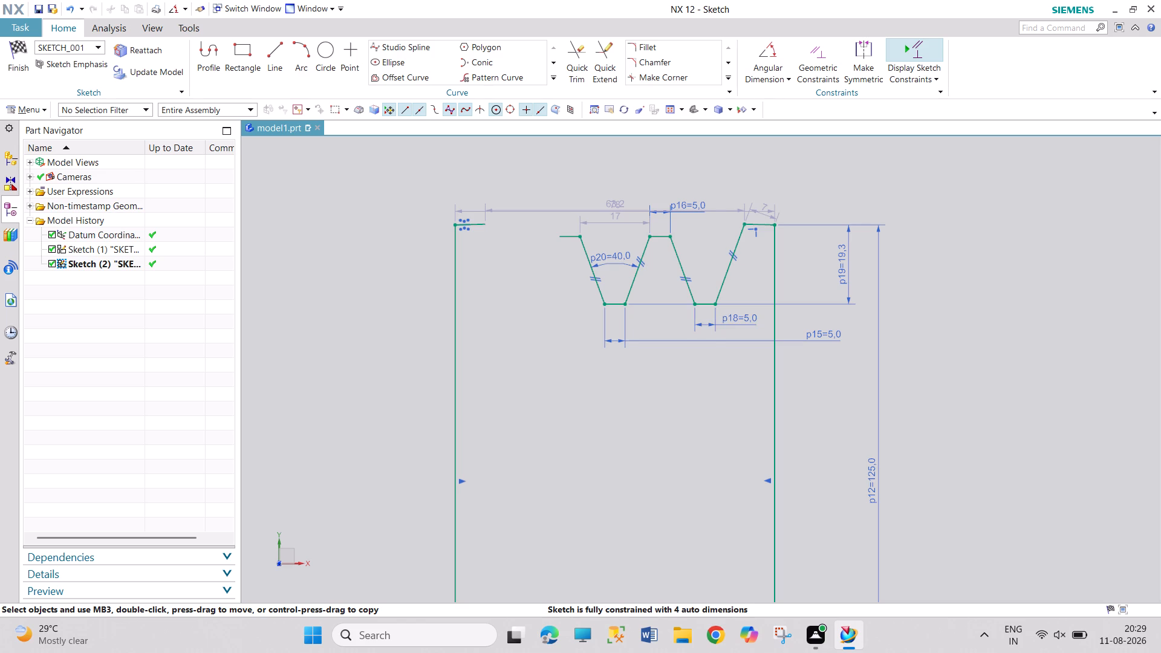
Mirror the right groove's two slanted sides and bottom segment about the vertical Y axis, using single-curve selection.
{"action": "left_click", "coordinate": [556, 77]}
{"action": "left_click", "coordinate": [419, 94]}
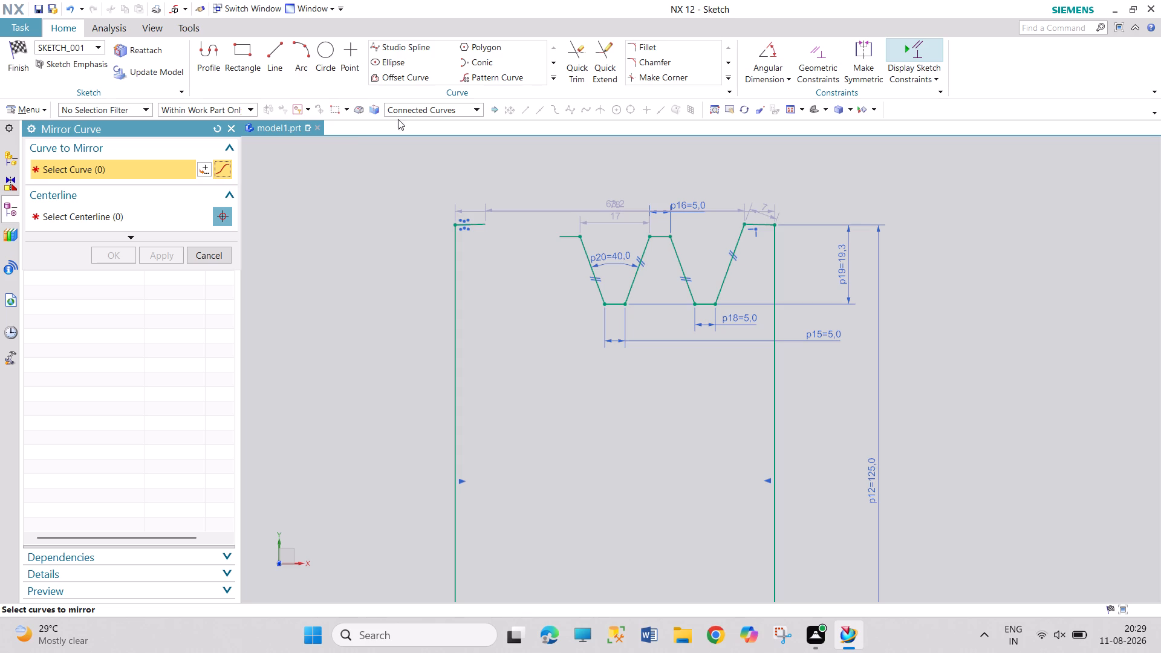
{"action": "left_click", "coordinate": [480, 108]}
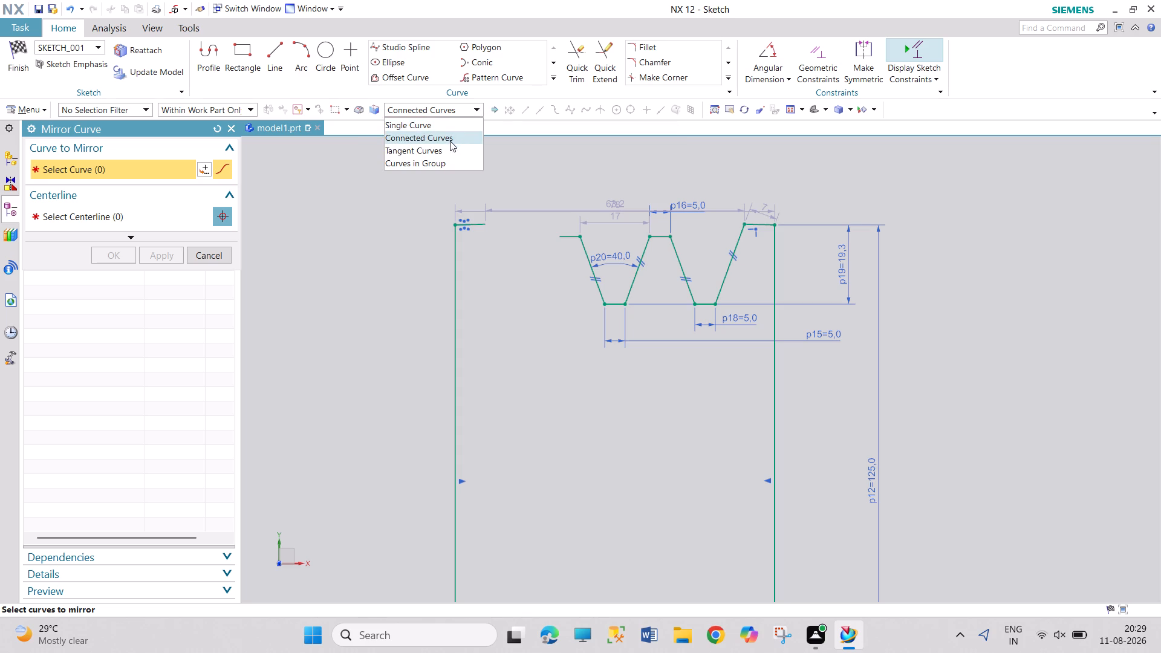
{"action": "left_click", "coordinate": [449, 126]}
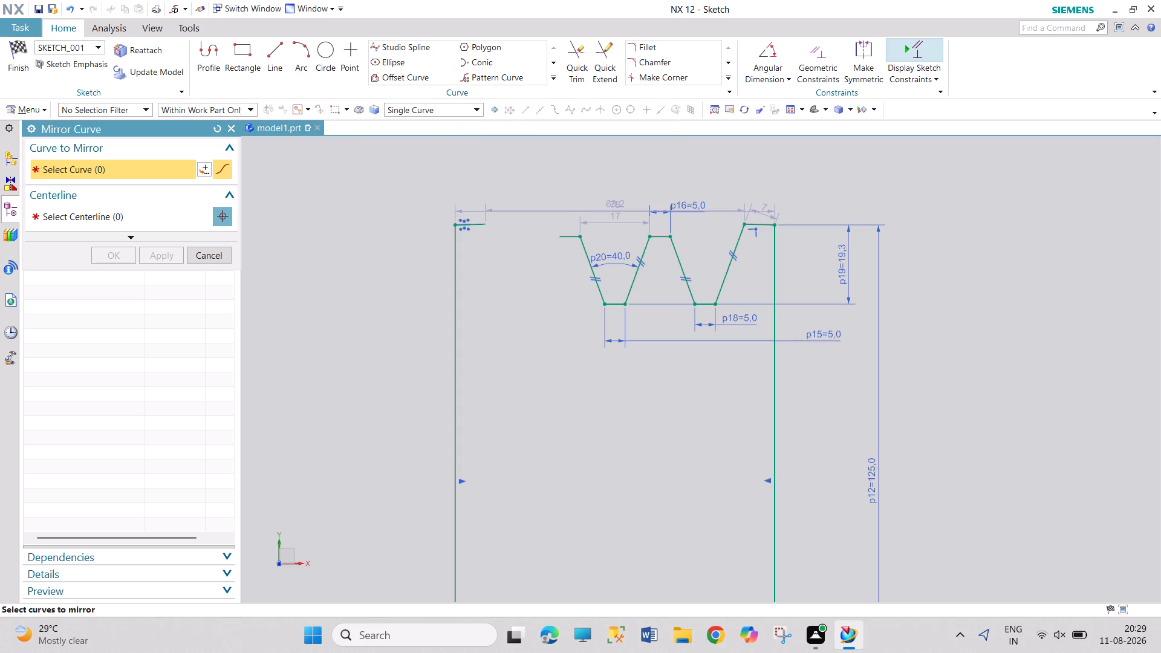
{"action": "left_click", "coordinate": [689, 290]}
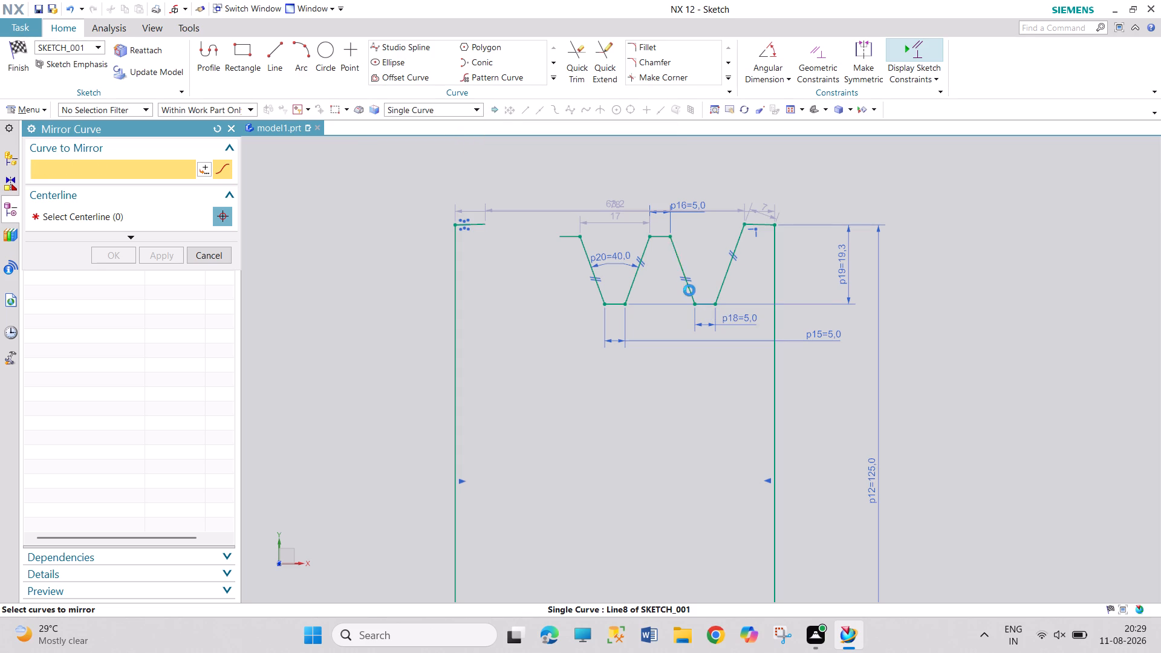
{"action": "left_click", "coordinate": [705, 305]}
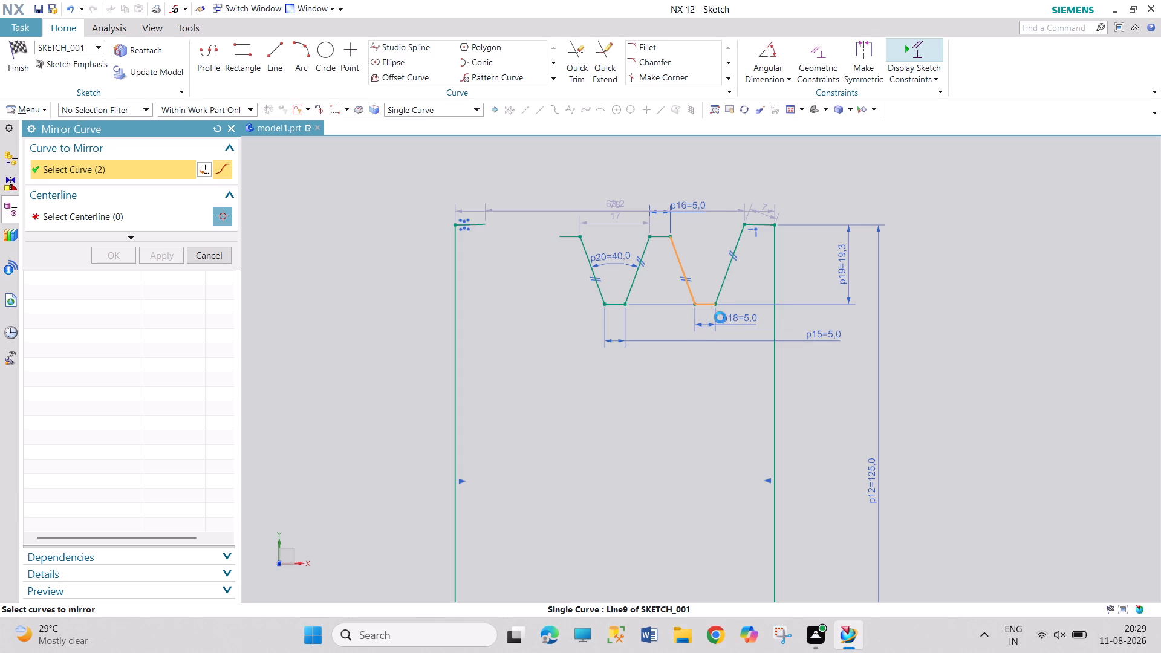
{"action": "left_click", "coordinate": [723, 278]}
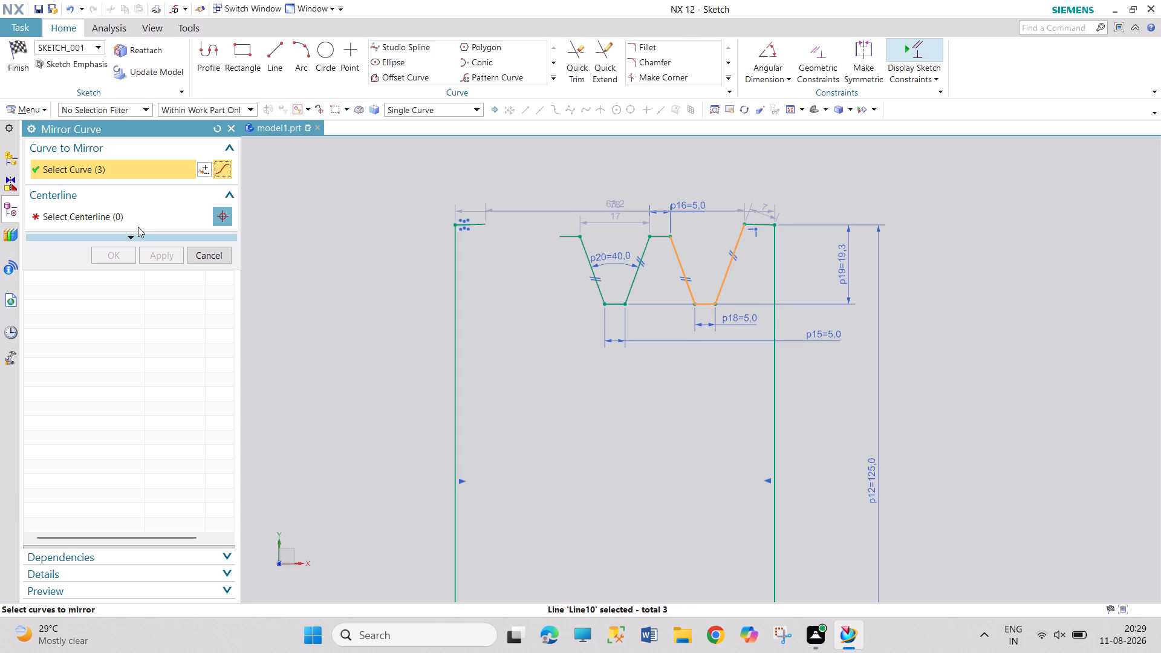
{"action": "left_click", "coordinate": [141, 214]}
{"action": "scroll", "coordinate": [609, 412], "scroll_direction": "down", "scroll_amount": 3}
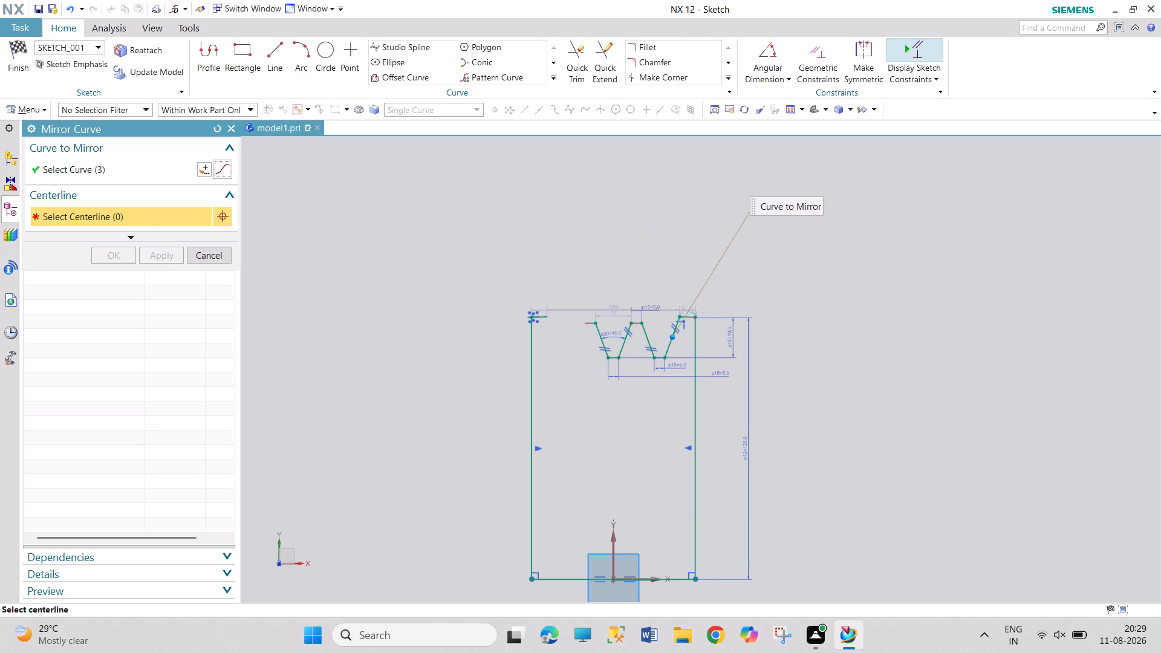
{"action": "left_click", "coordinate": [614, 544]}
{"action": "scroll", "coordinate": [640, 339], "scroll_direction": "up", "scroll_amount": 2}
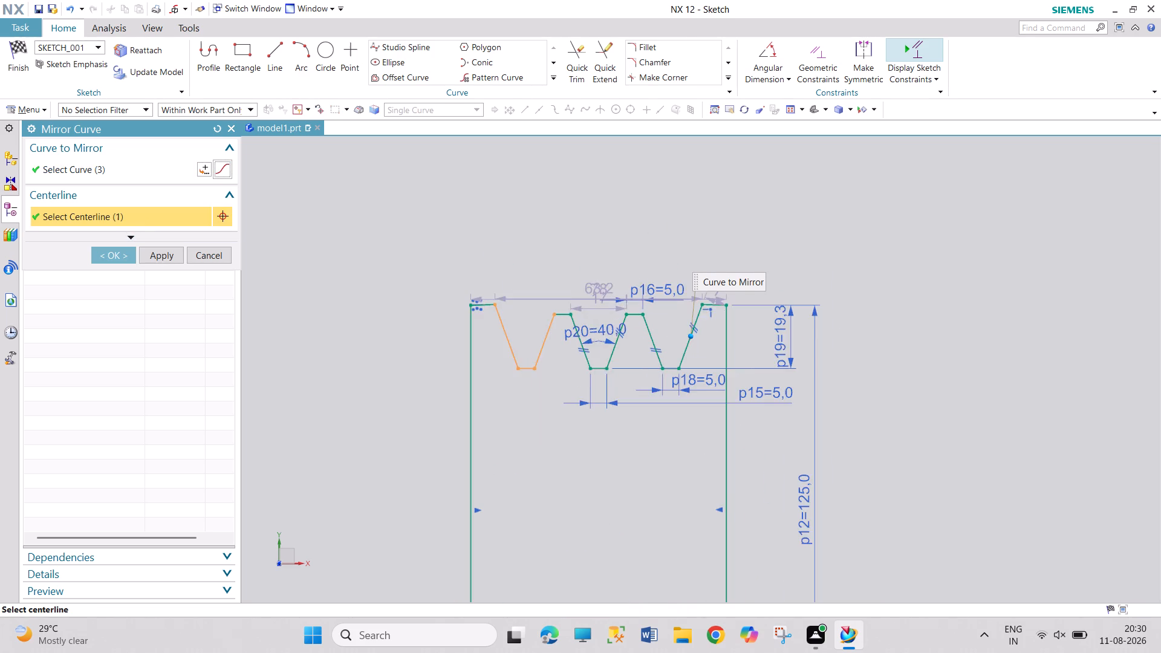
{"action": "scroll", "coordinate": [640, 339], "scroll_direction": "up", "scroll_amount": 1}
{"action": "left_click", "coordinate": [117, 252]}
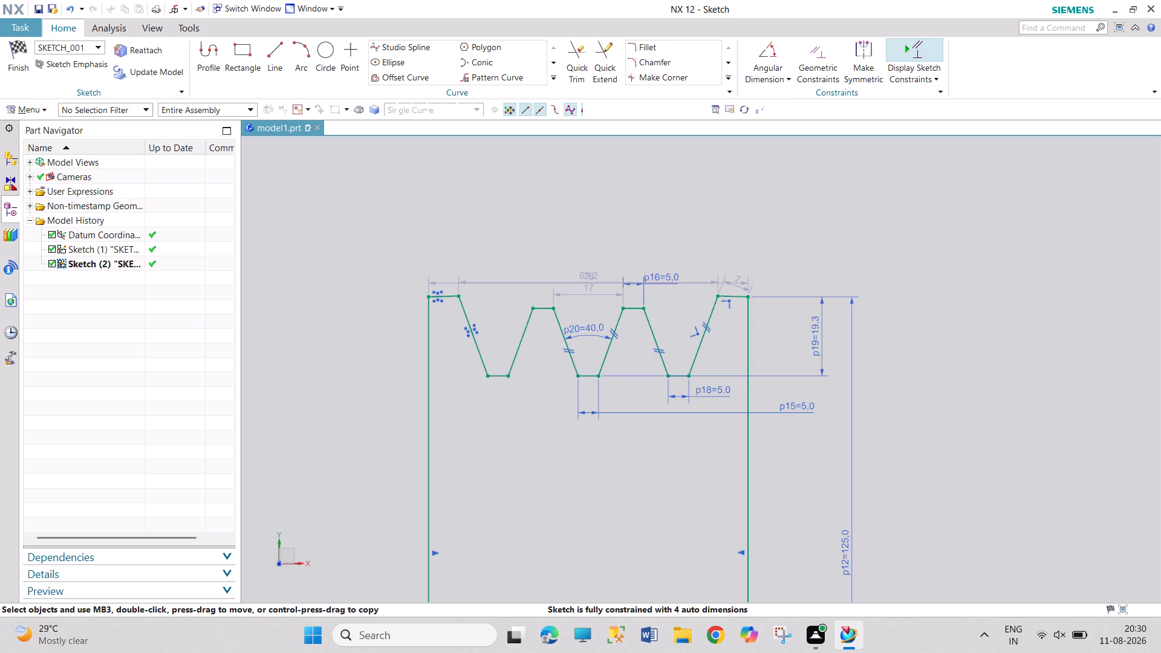
Constrain the short top segment at the profile's left end collinear with the top segment between the left and middle grooves.
{"action": "left_click", "coordinate": [821, 60]}
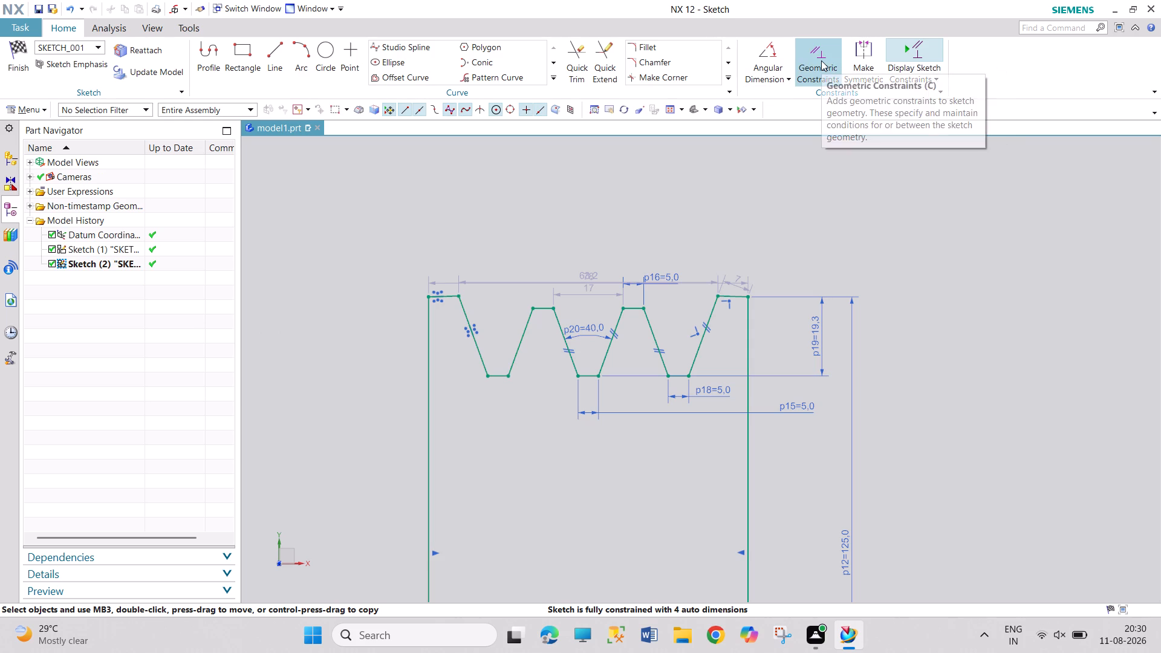
{"action": "left_click", "coordinate": [590, 371]}
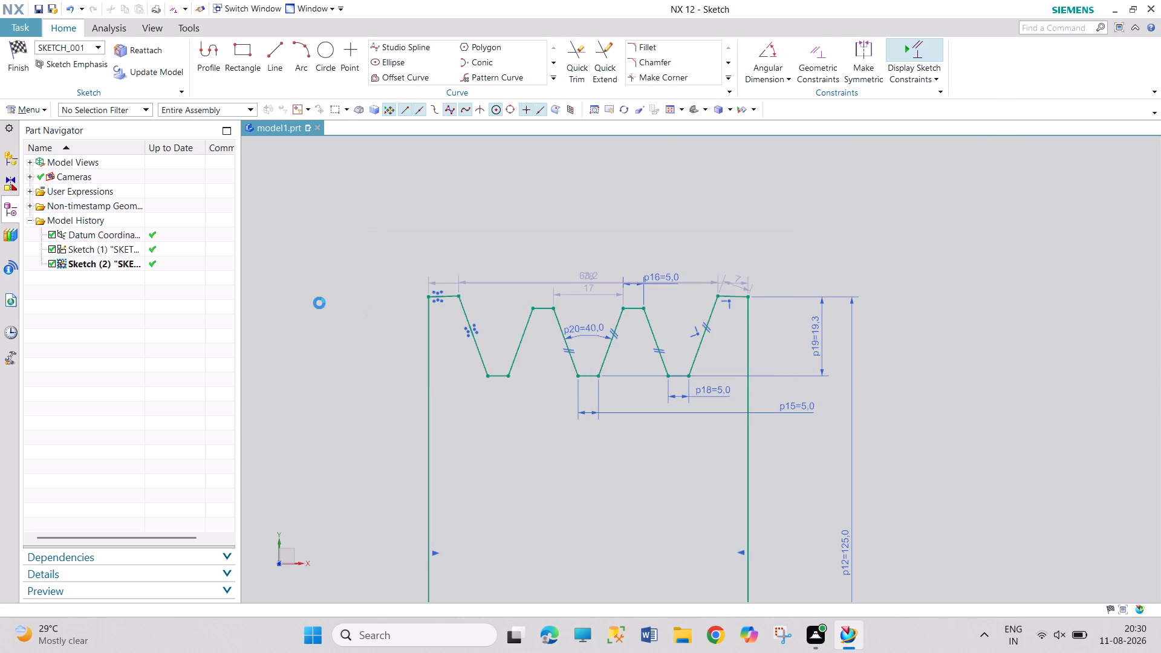
{"action": "left_click", "coordinate": [101, 193]}
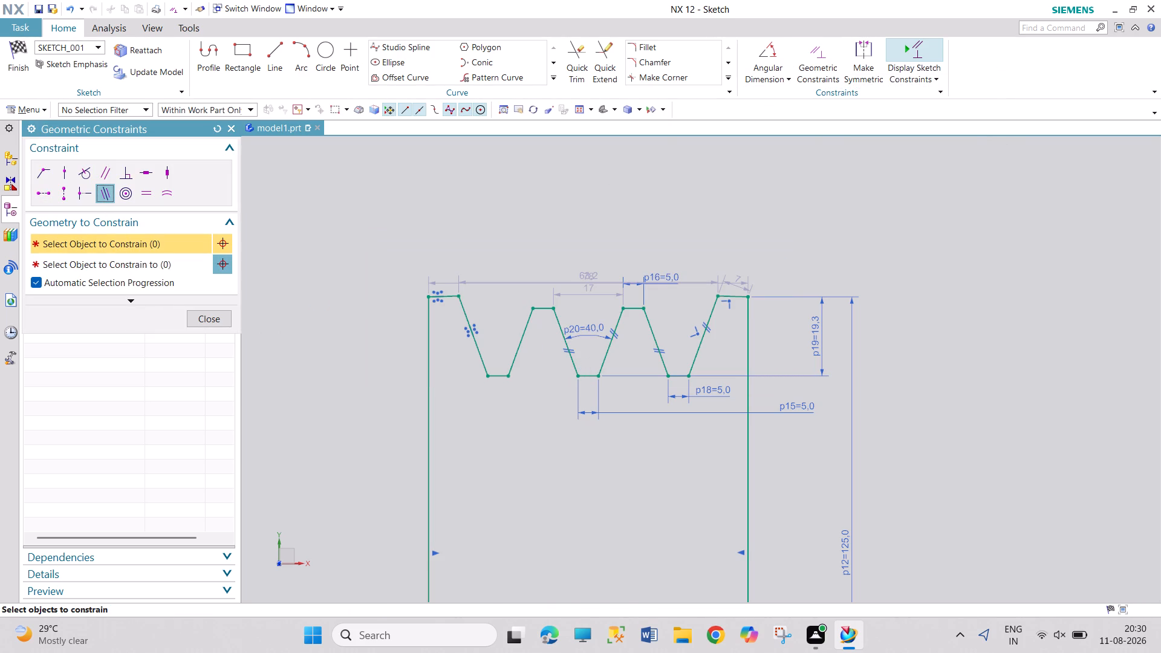
{"action": "left_click", "coordinate": [449, 298]}
{"action": "left_click", "coordinate": [545, 308]}
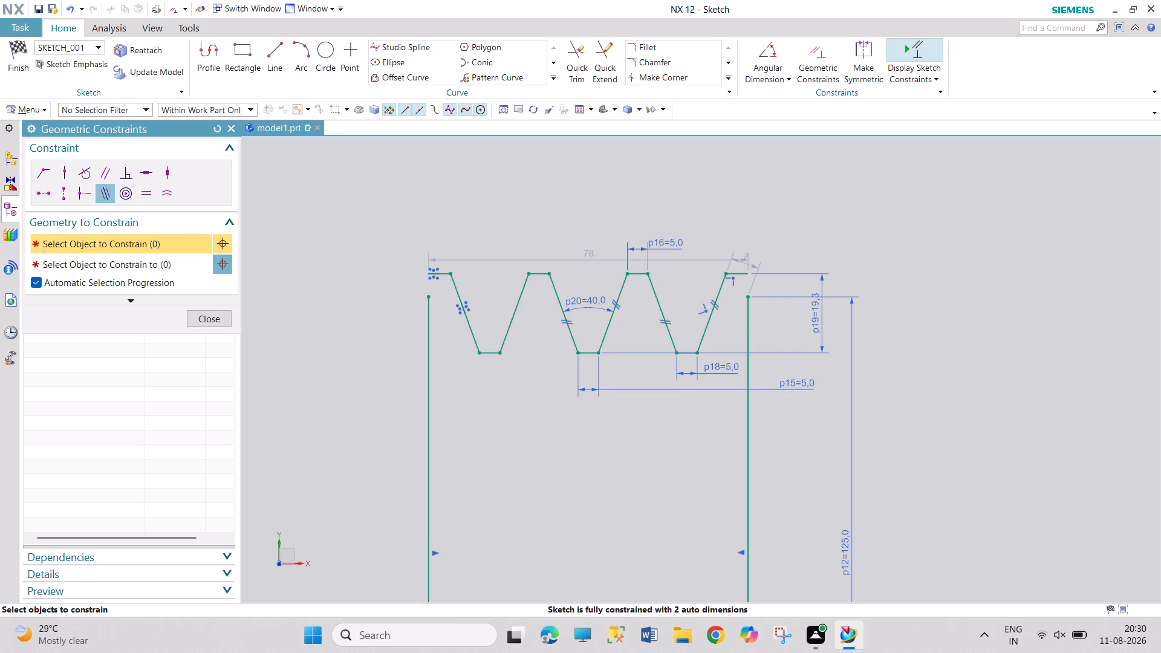
{"action": "left_click", "coordinate": [214, 316]}
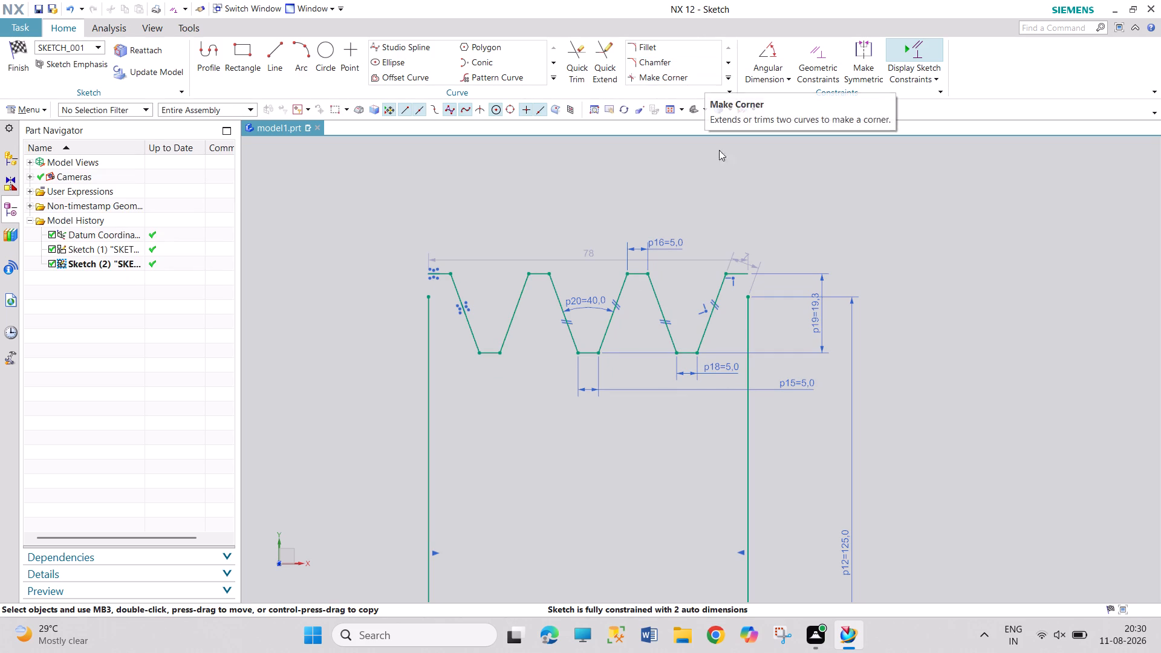
Join the rectangle's right edge and the adjacent short top segment into a corner with Make Corner.
{"action": "left_click", "coordinate": [684, 75]}
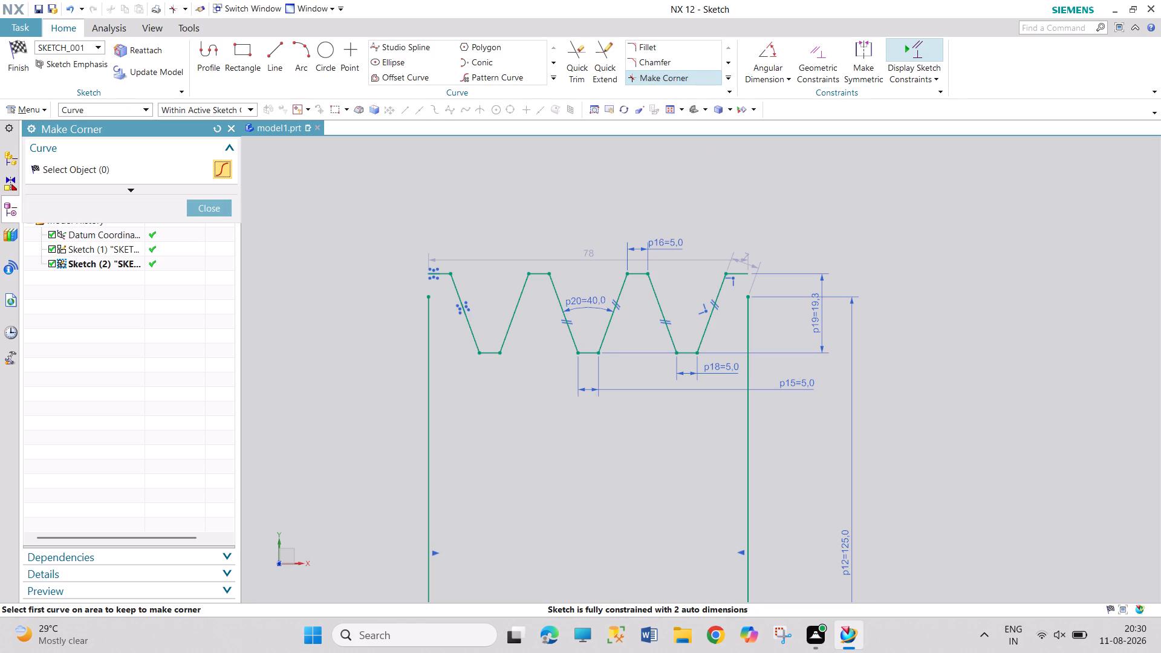
{"action": "left_click", "coordinate": [747, 316]}
{"action": "left_click", "coordinate": [746, 274]}
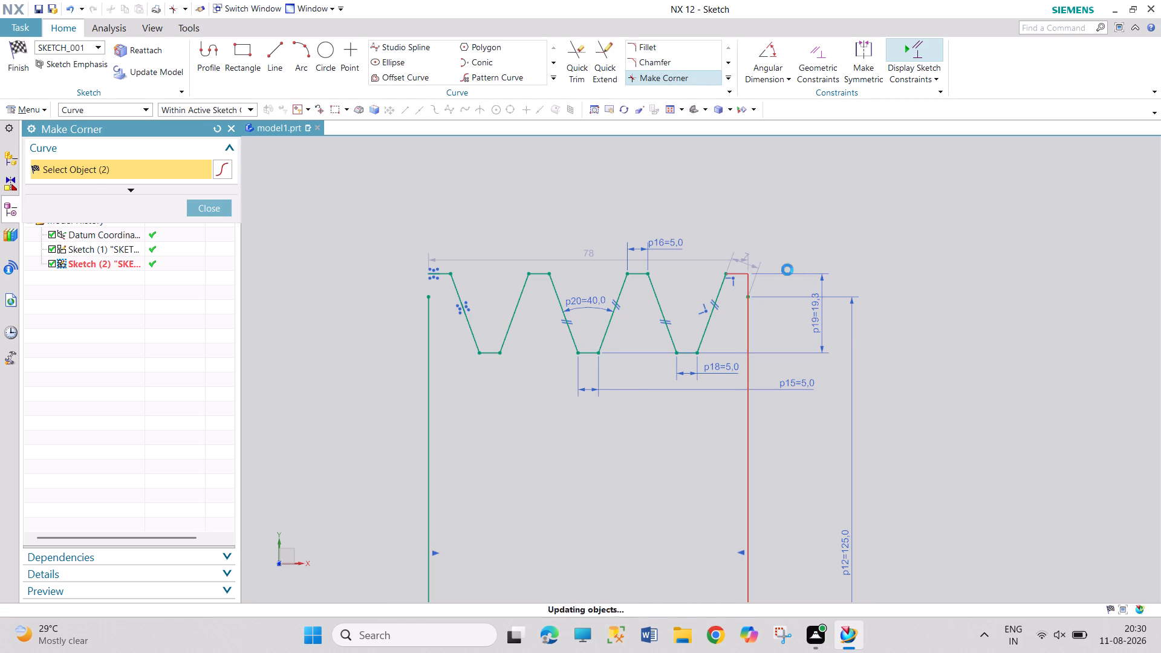
Reposition the right groove's bottom-width dimension below the groove and move both automatic height dimensions outside the profile's vertical edges.
{"action": "left_click", "coordinate": [218, 209]}
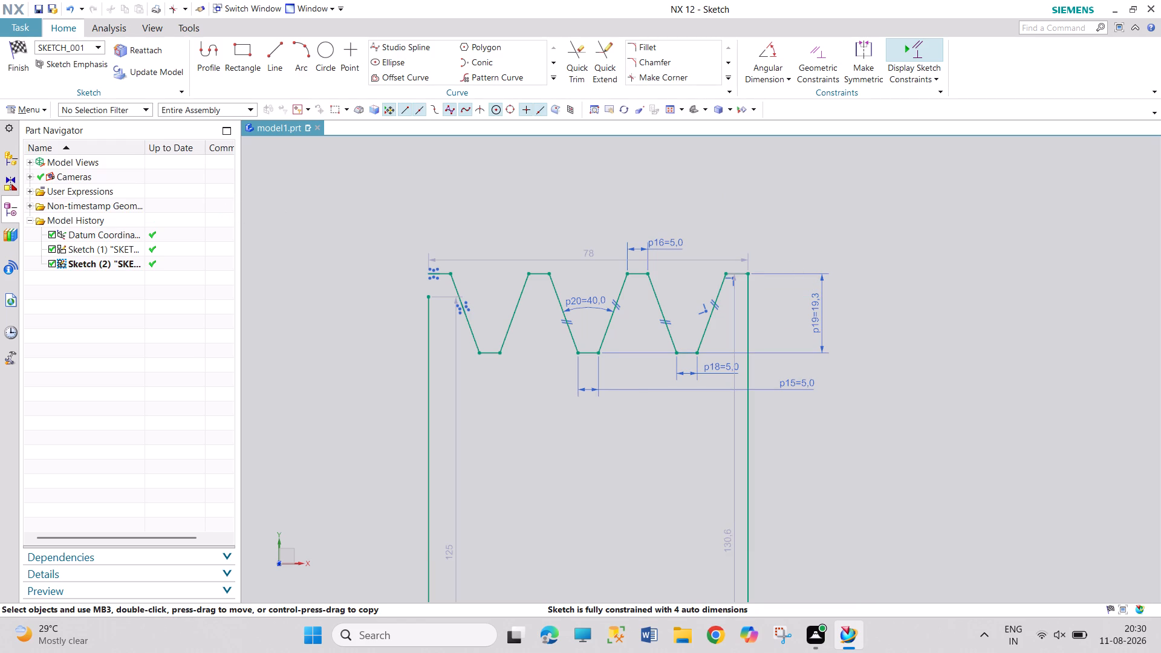
{"action": "left_click_drag", "start_coordinate": [724, 368], "coordinate": [711, 374]}
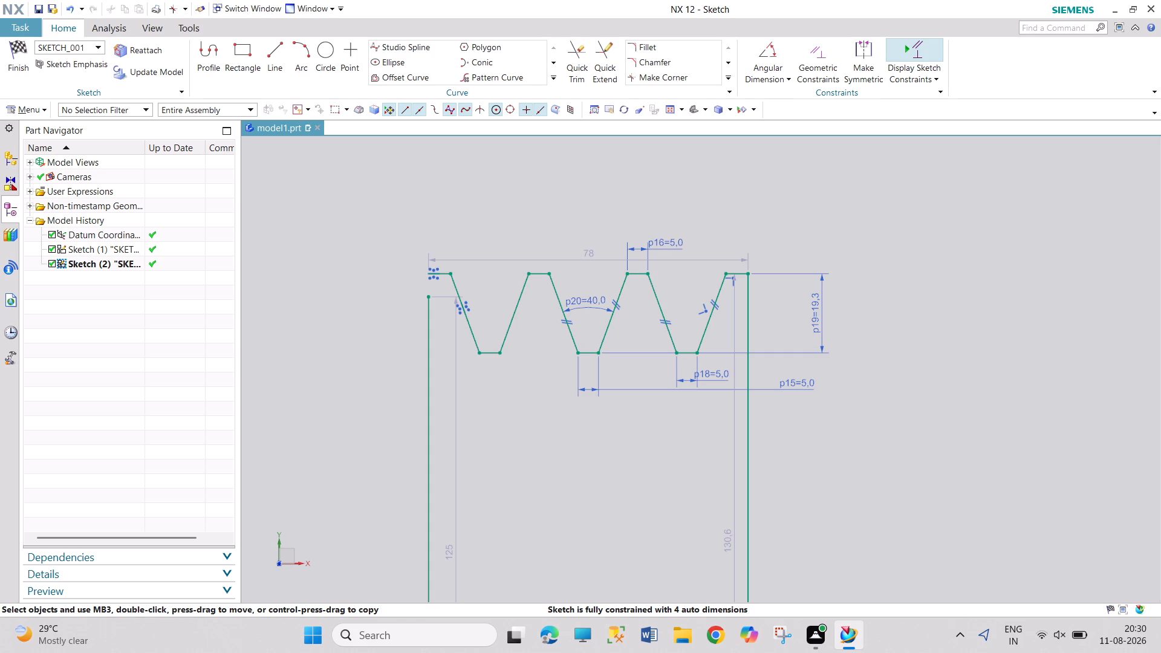
{"action": "left_click_drag", "start_coordinate": [725, 539], "coordinate": [804, 525]}
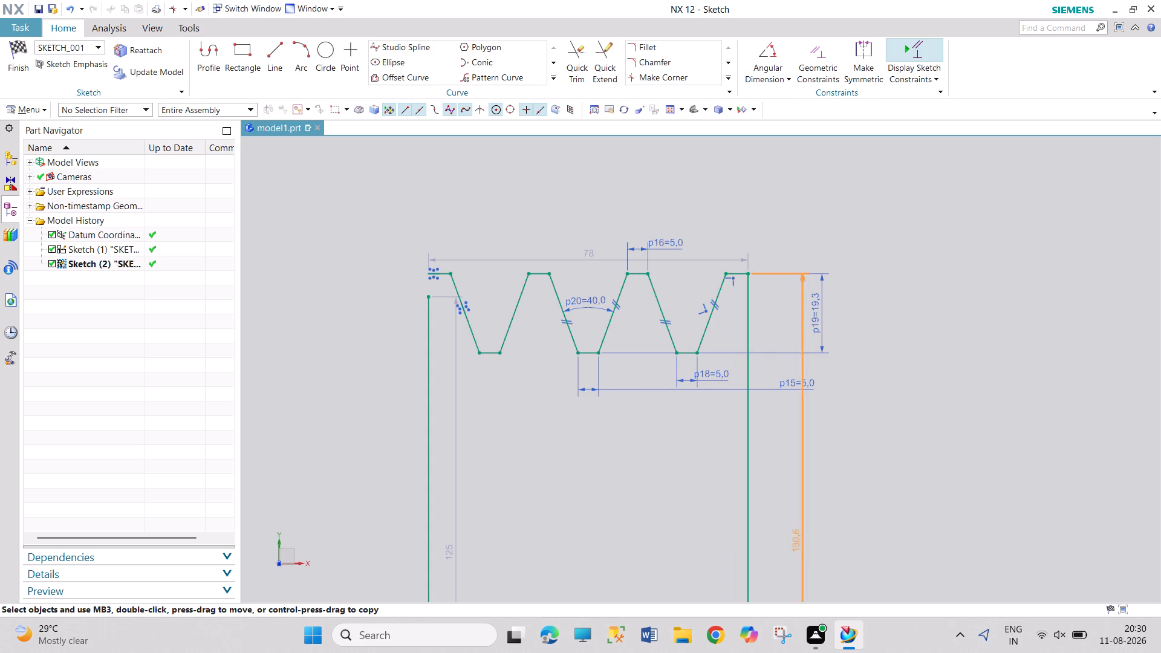
{"action": "left_click_drag", "start_coordinate": [804, 525], "coordinate": [928, 509]}
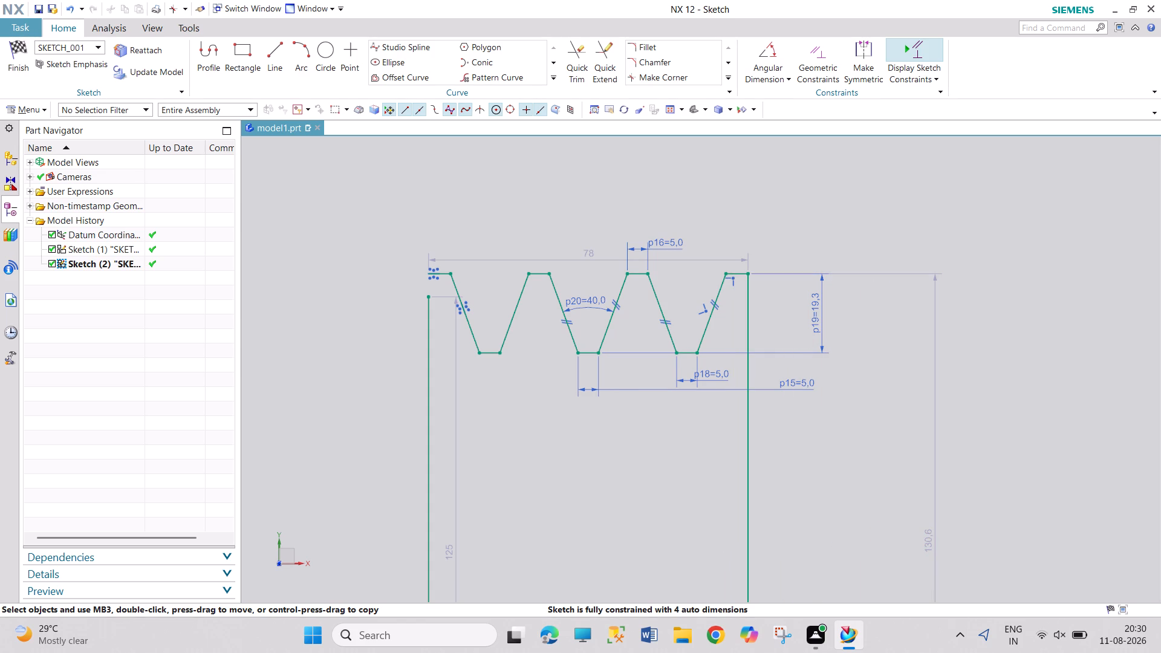
{"action": "left_click_drag", "start_coordinate": [447, 544], "coordinate": [357, 544]}
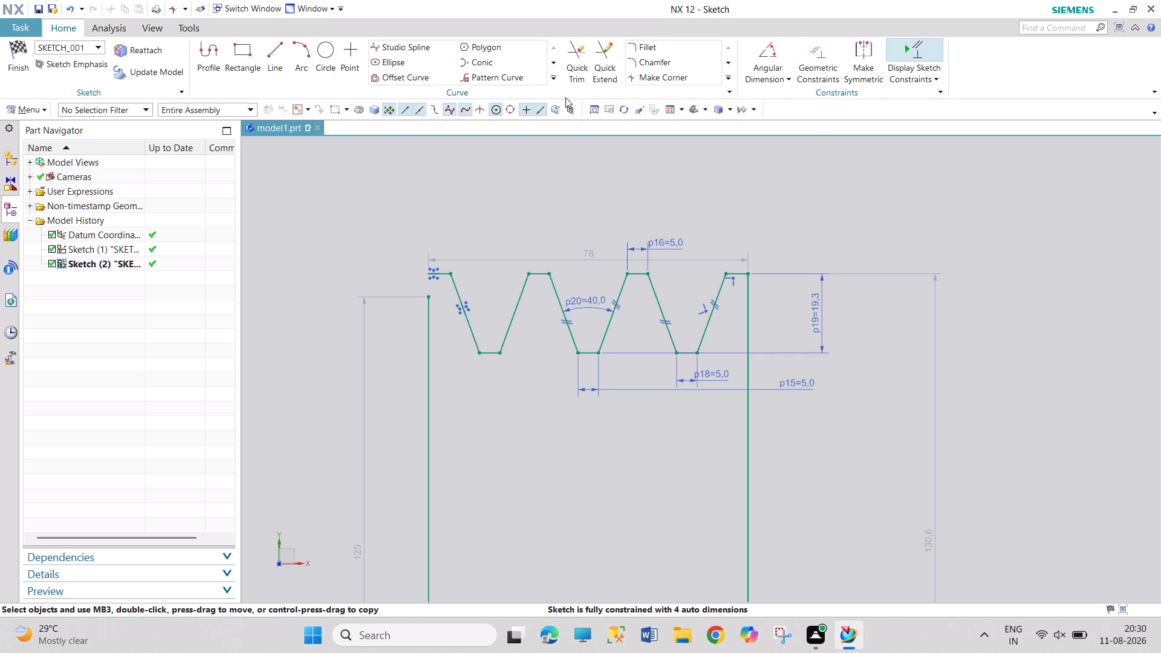
Join the rectangle's left edge and the adjacent short top segment into a corner with Make Corner.
{"action": "left_click", "coordinate": [663, 76]}
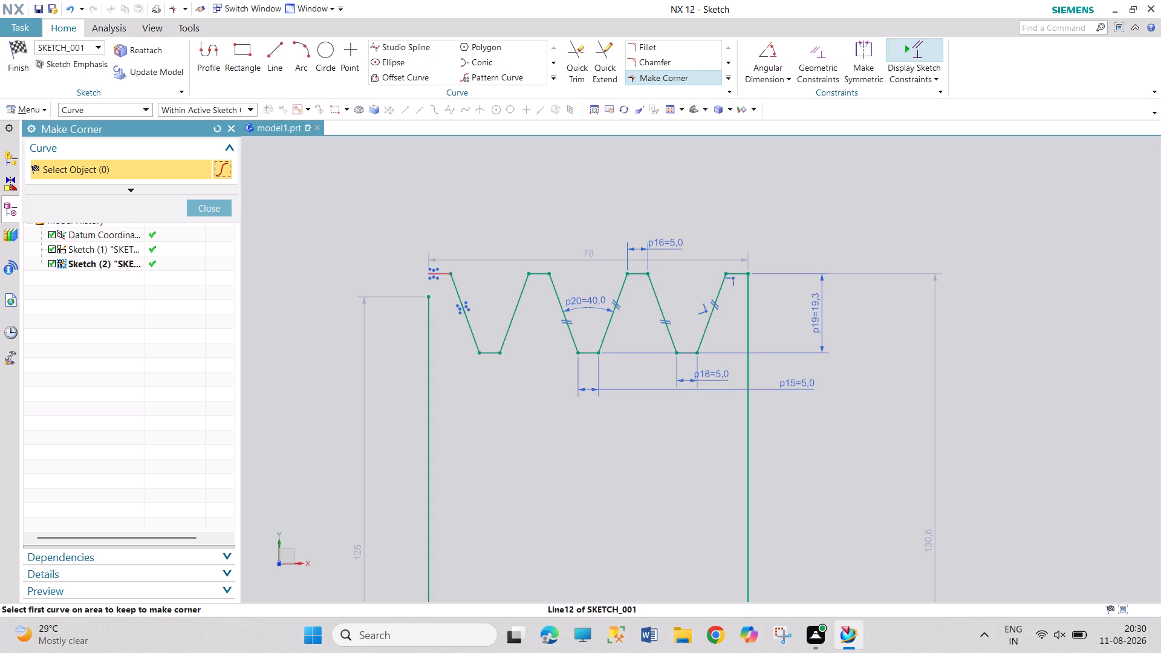
{"action": "left_click", "coordinate": [426, 275]}
{"action": "left_click", "coordinate": [431, 301]}
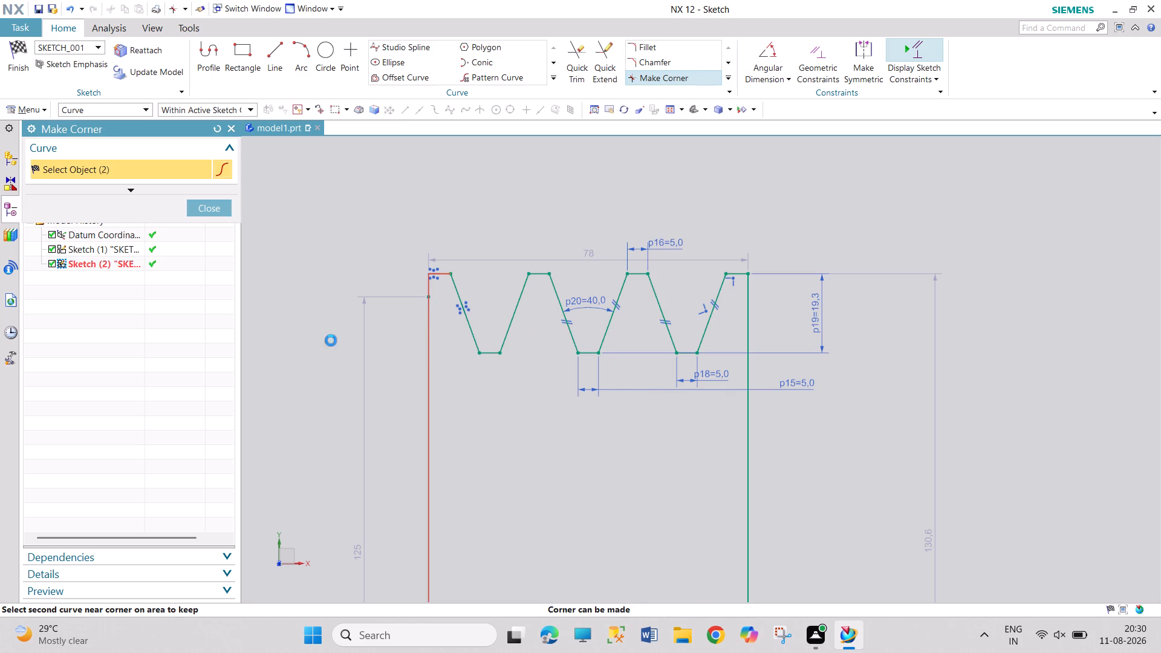
{"action": "left_click", "coordinate": [204, 213]}
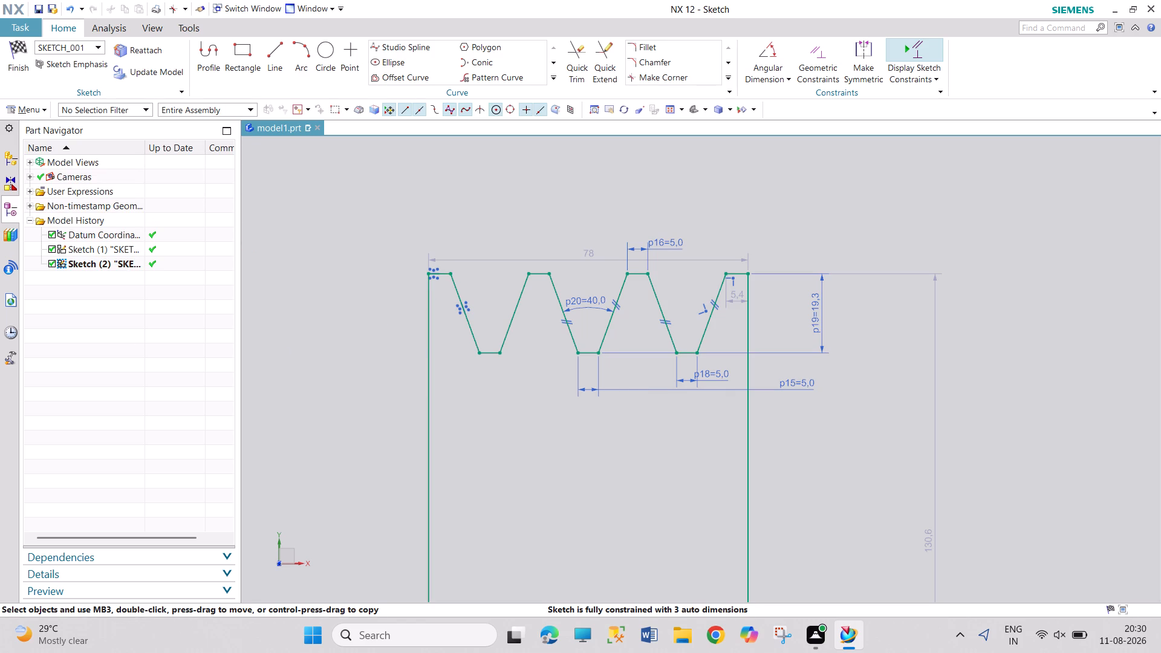
Add a rapid dimension between the profile's bottom edge and the top segment, placed outside the left edge, and set it to 125 mm.
{"action": "scroll", "coordinate": [681, 501], "scroll_direction": "up", "scroll_amount": 2}
{"action": "scroll", "coordinate": [681, 505], "scroll_direction": "down", "scroll_amount": 8}
{"action": "scroll", "coordinate": [714, 585], "scroll_direction": "down", "scroll_amount": 1}
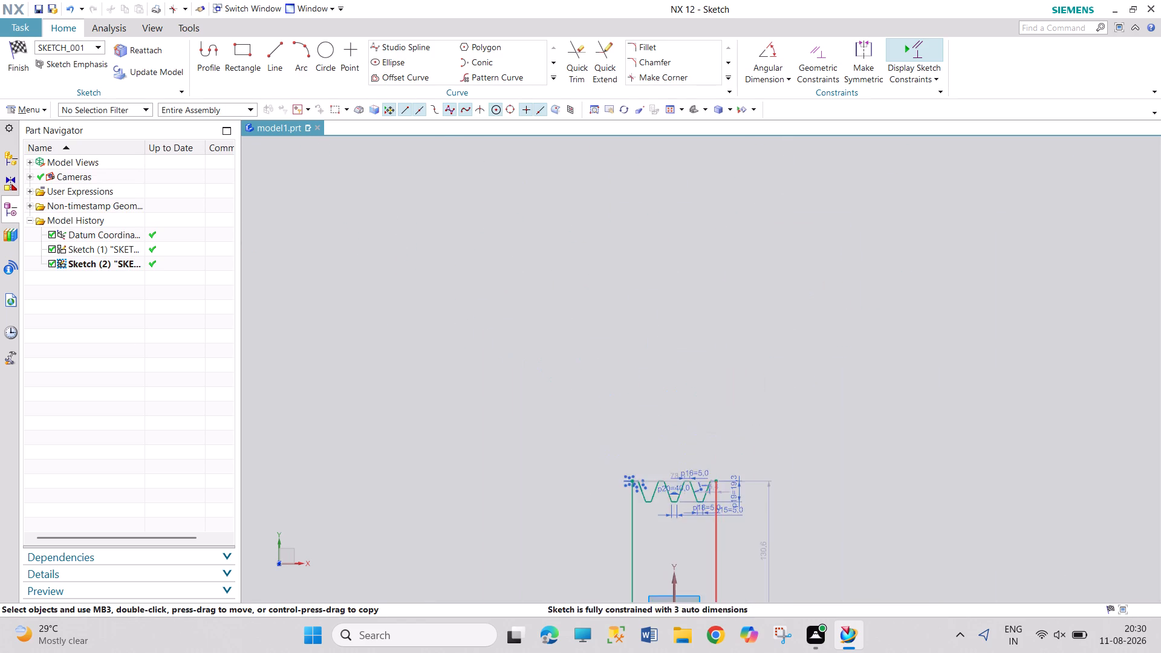
{"action": "scroll", "coordinate": [719, 596], "scroll_direction": "up", "scroll_amount": 6}
{"action": "scroll", "coordinate": [701, 544], "scroll_direction": "down", "scroll_amount": 6}
{"action": "scroll", "coordinate": [692, 597], "scroll_direction": "up", "scroll_amount": 2}
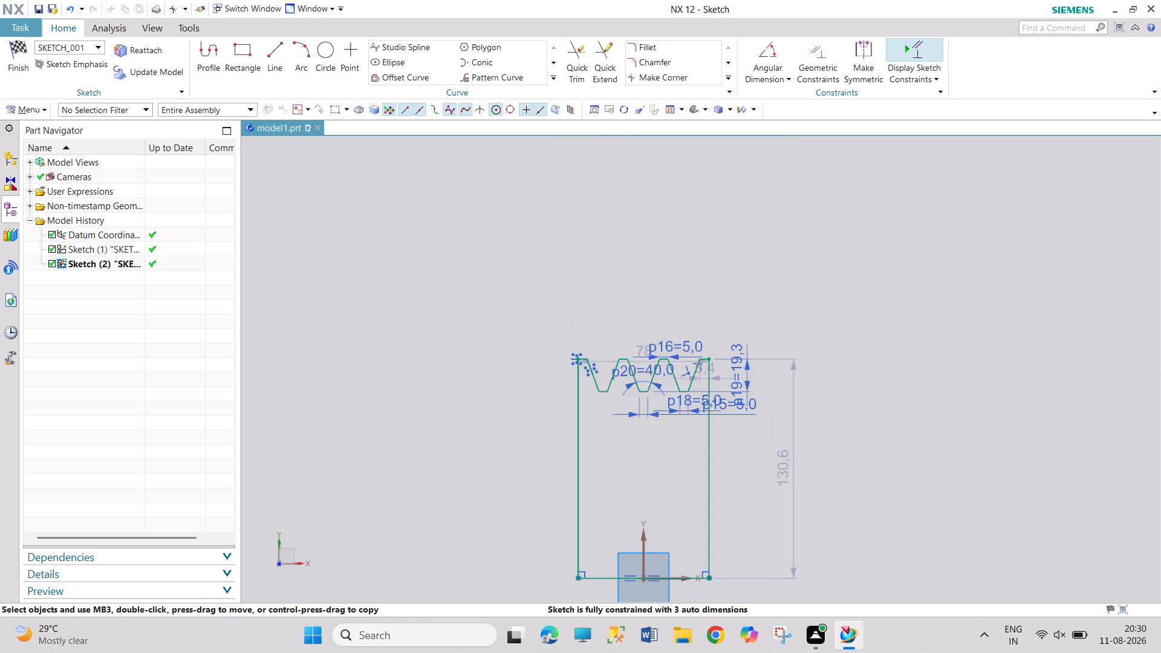
{"action": "scroll", "coordinate": [692, 597], "scroll_direction": "up", "scroll_amount": 2}
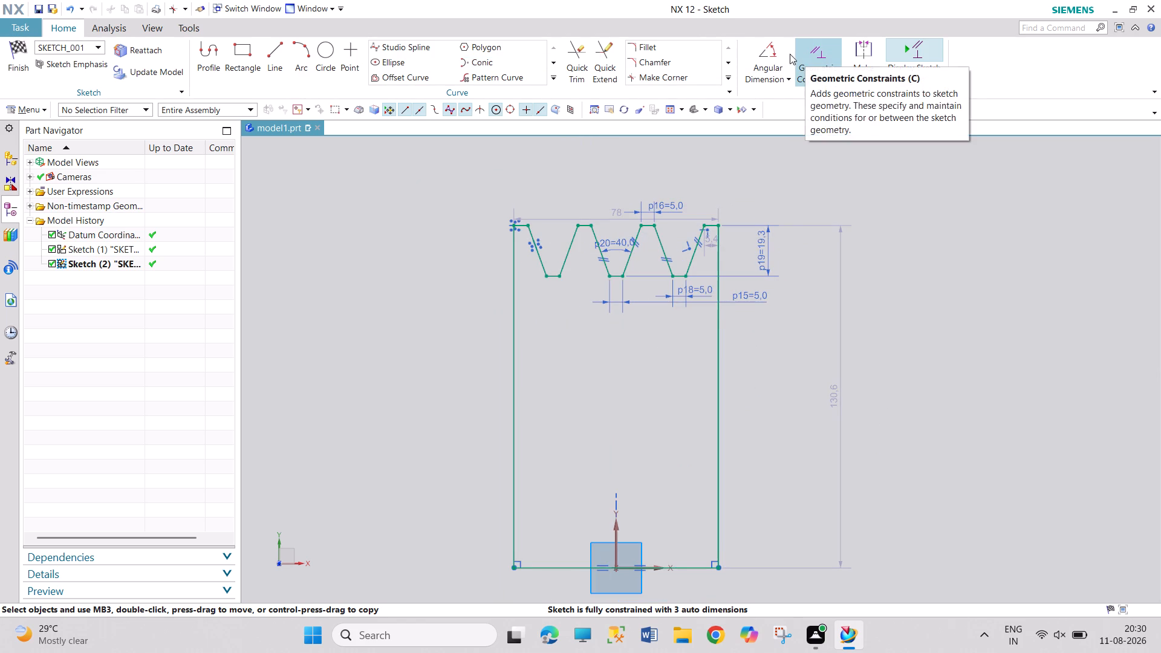
{"action": "left_click", "coordinate": [784, 82]}
{"action": "left_click", "coordinate": [784, 90]}
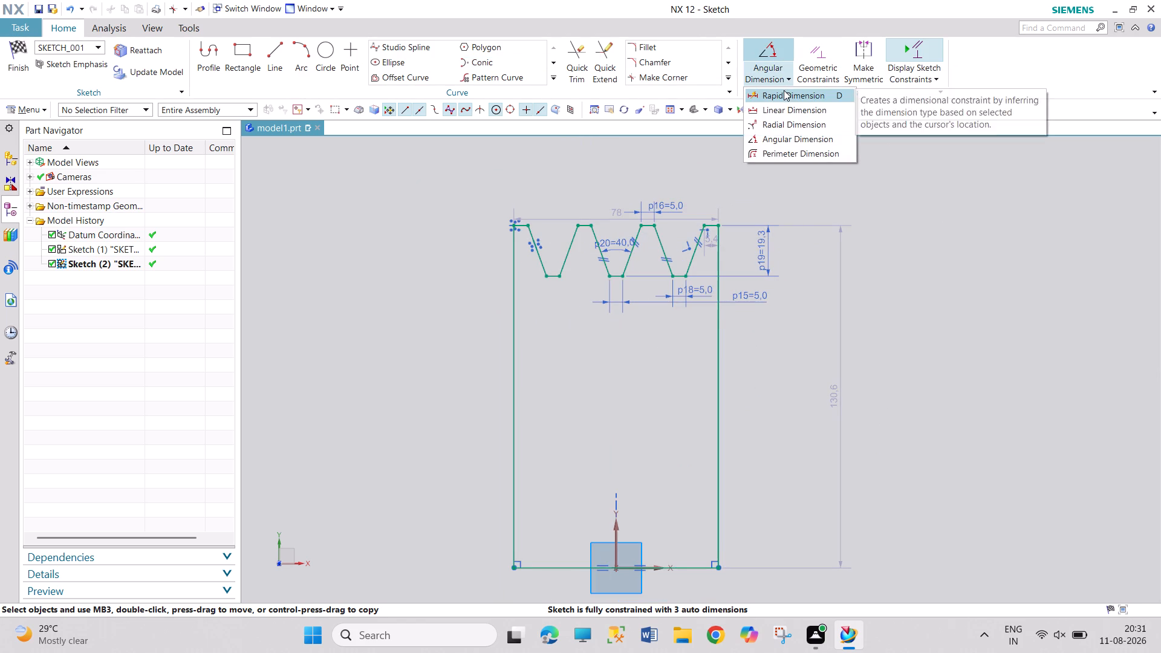
{"action": "left_click_drag", "start_coordinate": [675, 570], "coordinate": [674, 557]}
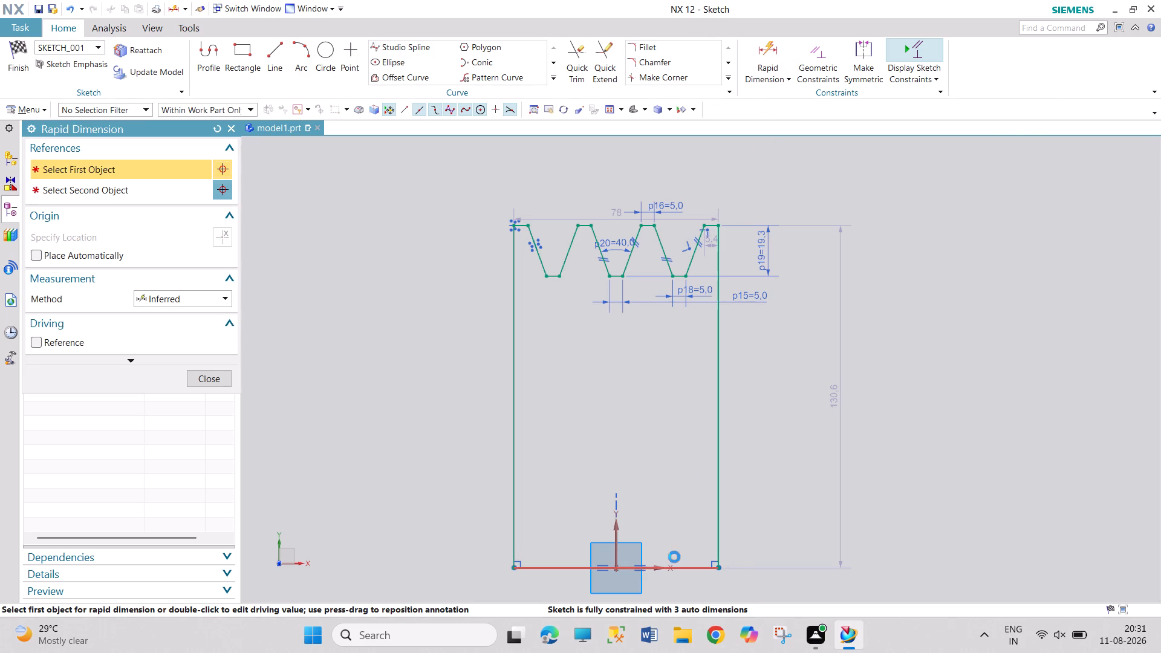
{"action": "left_click_drag", "start_coordinate": [674, 557], "coordinate": [674, 560]}
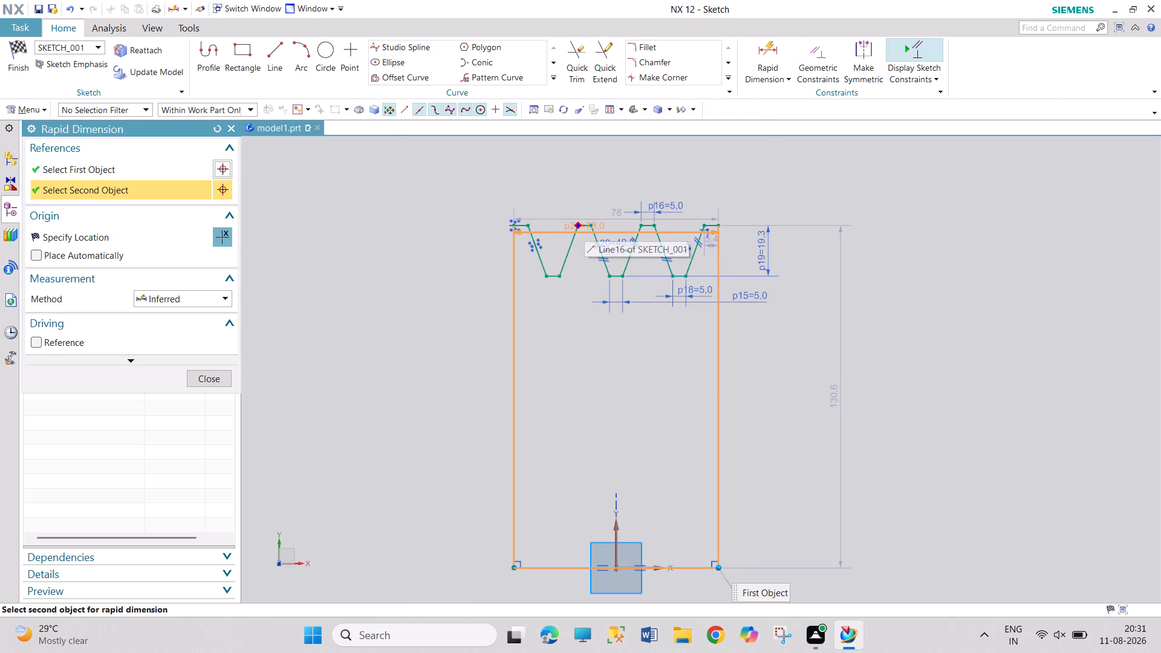
{"action": "left_click", "coordinate": [584, 226]}
{"action": "left_click", "coordinate": [381, 317]}
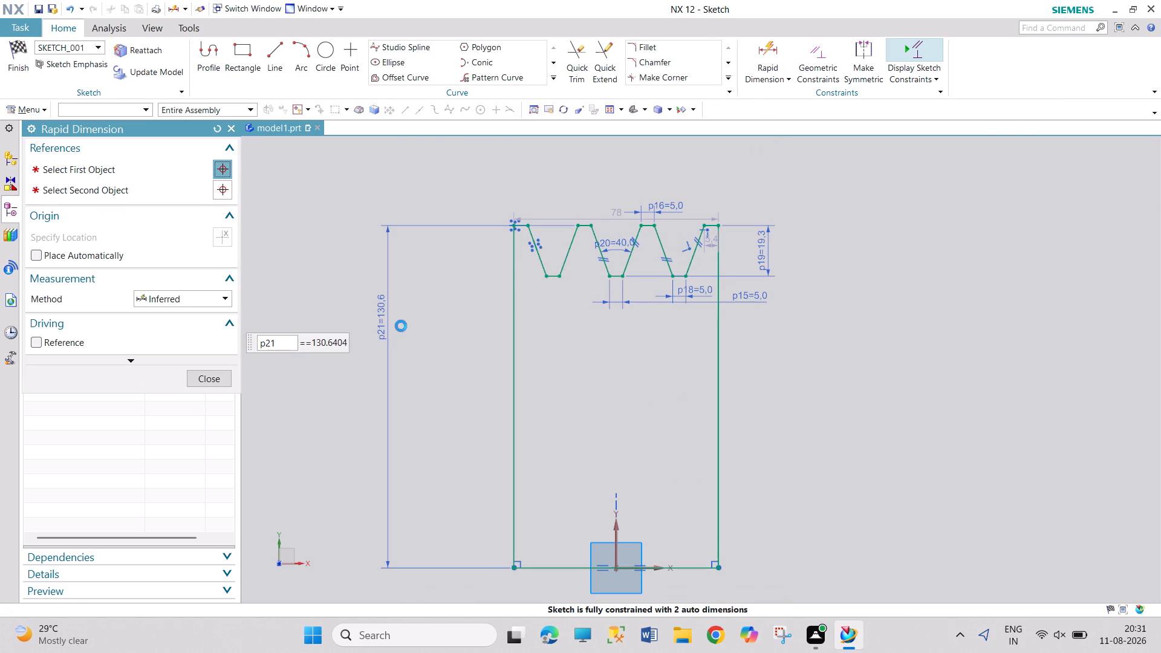
{"action": "type", "text": "125"}
{"action": "key", "text": "Return"}
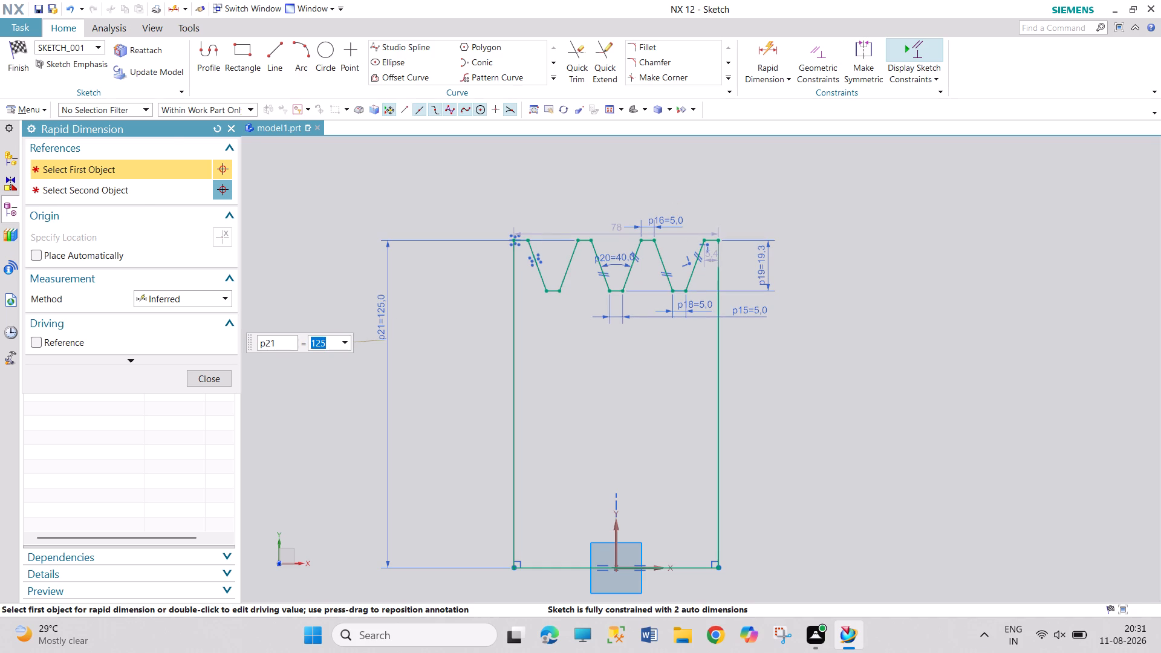
{"action": "key", "text": "Escape"}
{"action": "key", "text": "Escape"}
{"action": "key", "text": "Escape"}
{"action": "key", "text": "Escape"}
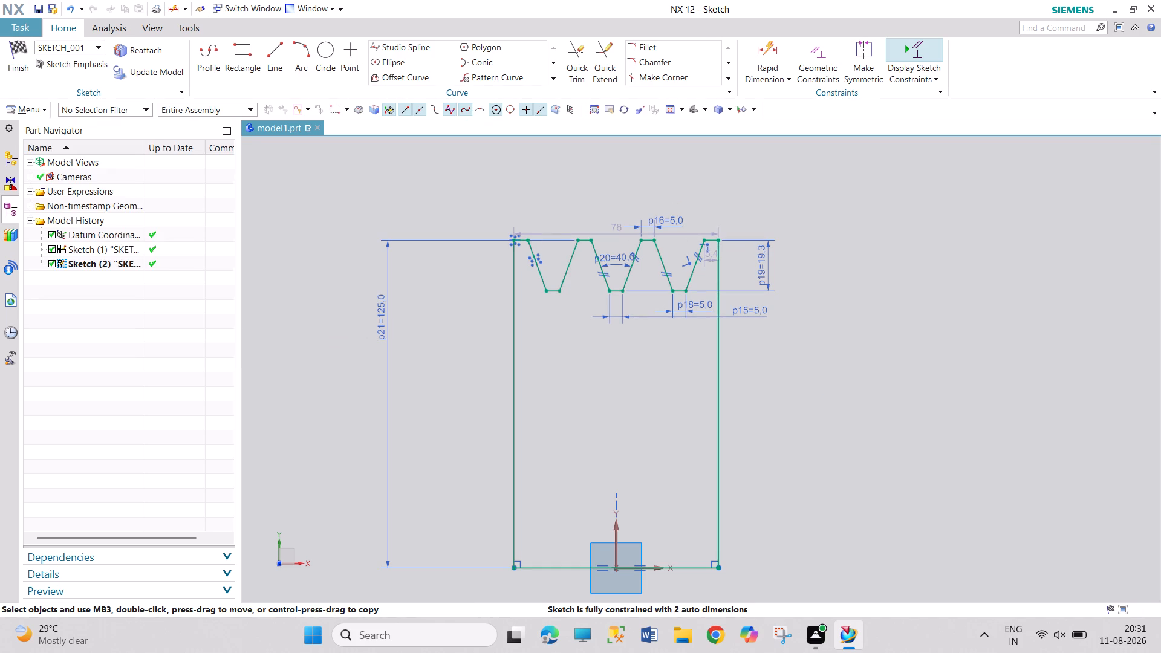
Move the rightmost top segment's automatic width dimension above the profile and tidy the placement of the right groove's bottom-width dimension.
{"action": "scroll", "coordinate": [635, 265], "scroll_direction": "up", "scroll_amount": 3}
{"action": "scroll", "coordinate": [635, 264], "scroll_direction": "down", "scroll_amount": 3}
{"action": "scroll", "coordinate": [676, 291], "scroll_direction": "up", "scroll_amount": 2}
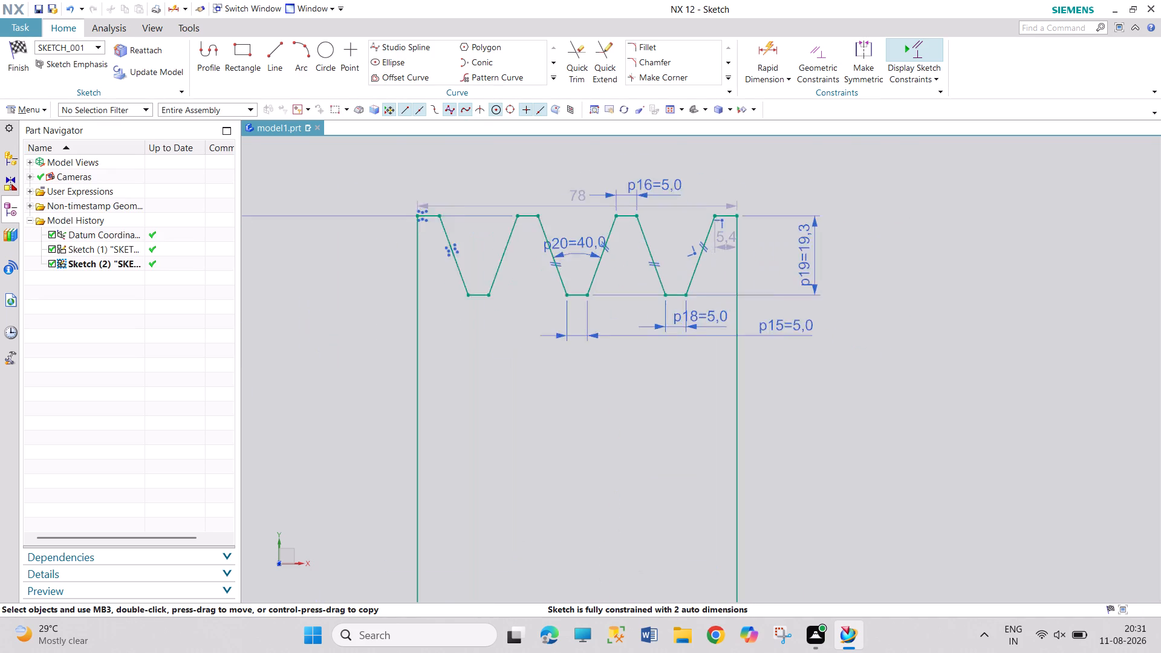
{"action": "scroll", "coordinate": [712, 267], "scroll_direction": "up", "scroll_amount": 1}
{"action": "left_click_drag", "start_coordinate": [724, 235], "coordinate": [752, 151]}
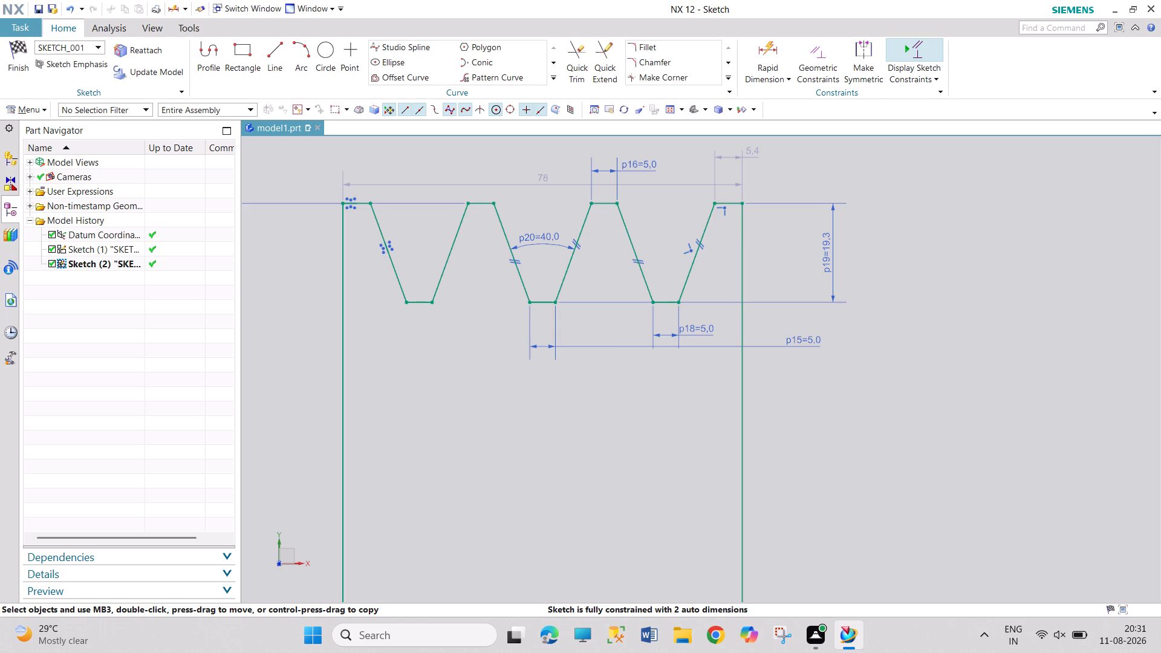
{"action": "left_click_drag", "start_coordinate": [707, 328], "coordinate": [726, 330]}
{"action": "left_click_drag", "start_coordinate": [719, 333], "coordinate": [714, 331]}
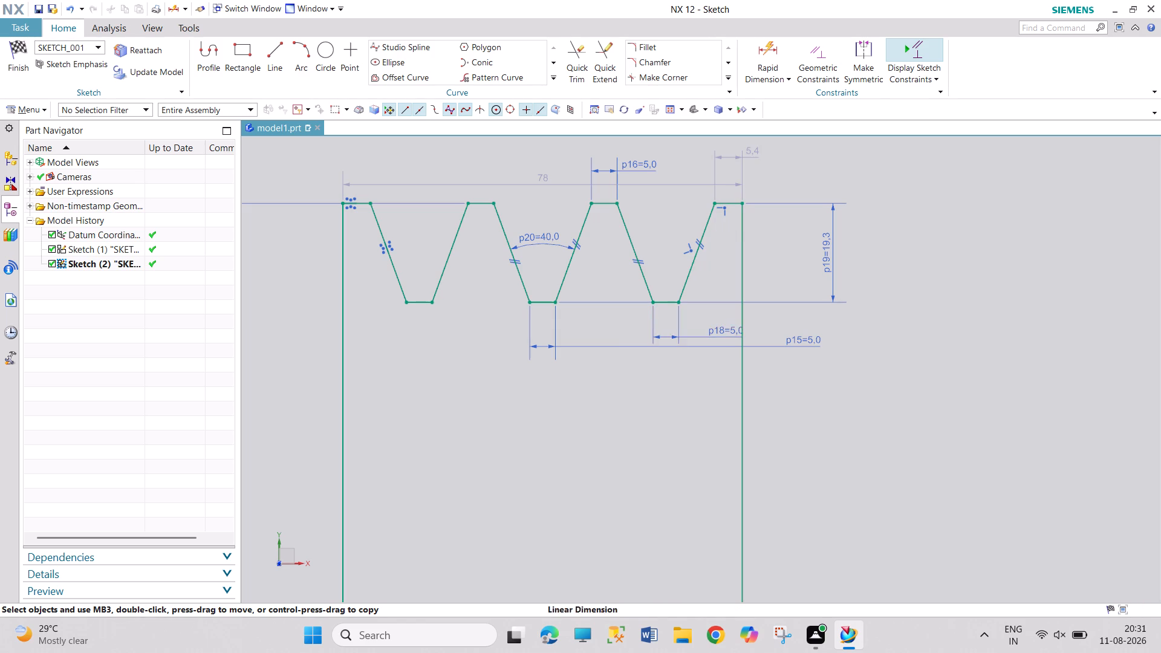
{"action": "left_click_drag", "start_coordinate": [714, 331], "coordinate": [712, 325]}
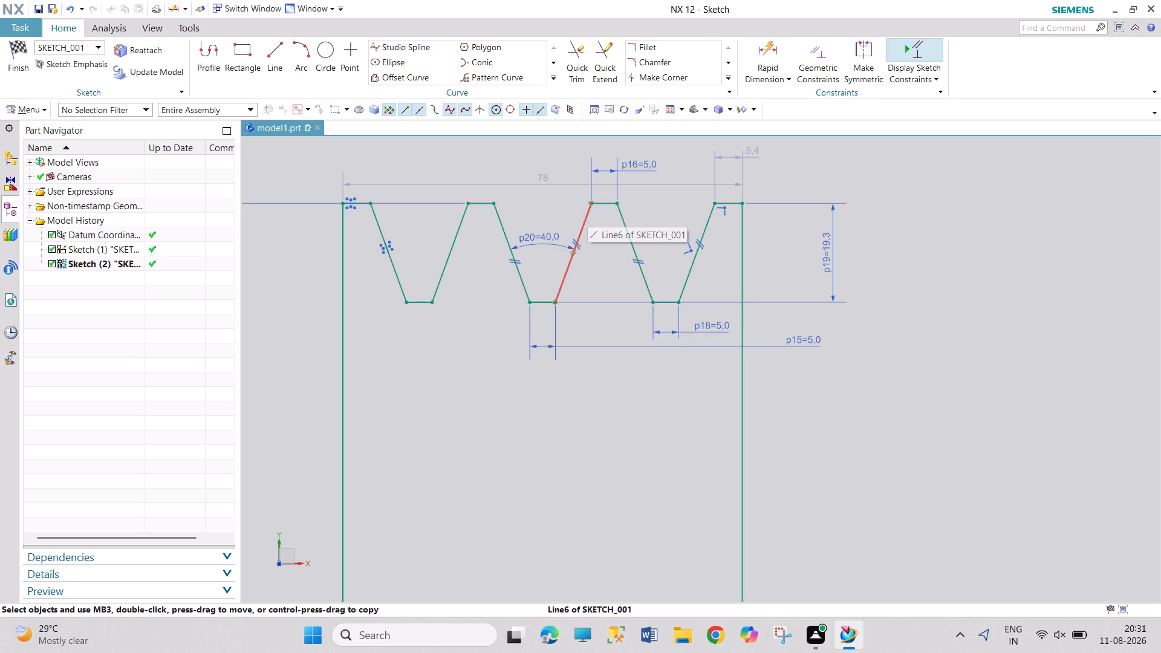
Set the vertical groove depth dimension p19 to 18 mm.
{"action": "scroll", "coordinate": [665, 519], "scroll_direction": "up", "scroll_amount": 1}
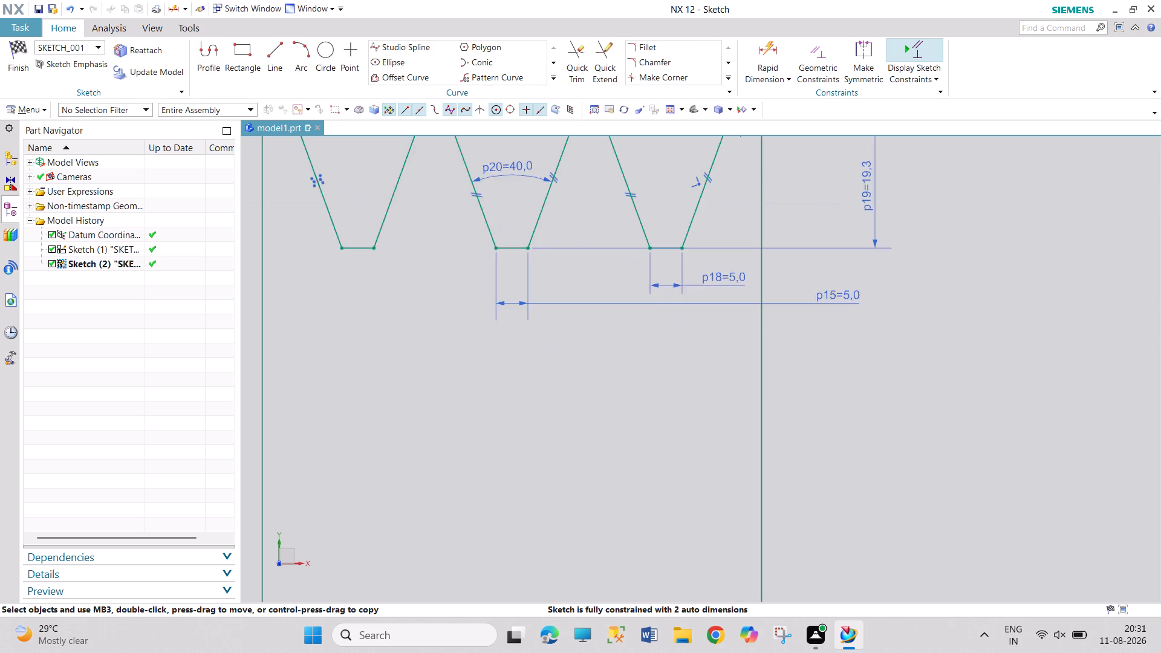
{"action": "scroll", "coordinate": [665, 519], "scroll_direction": "down", "scroll_amount": 2}
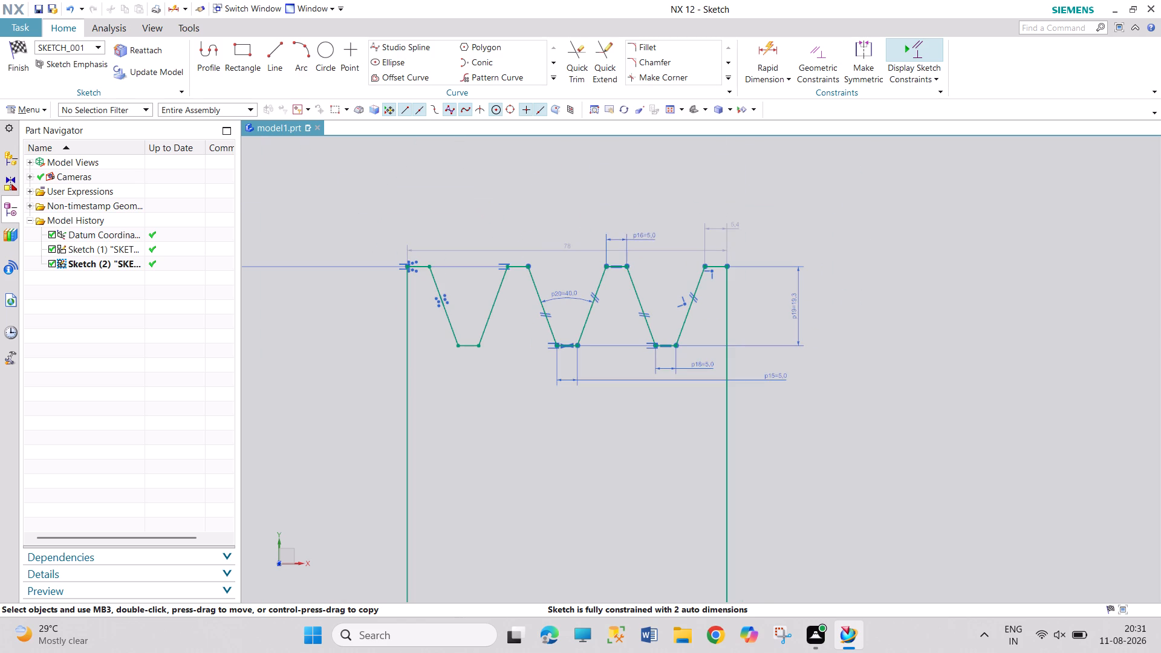
{"action": "double_click", "coordinate": [792, 313]}
{"action": "type", "text": "18"}
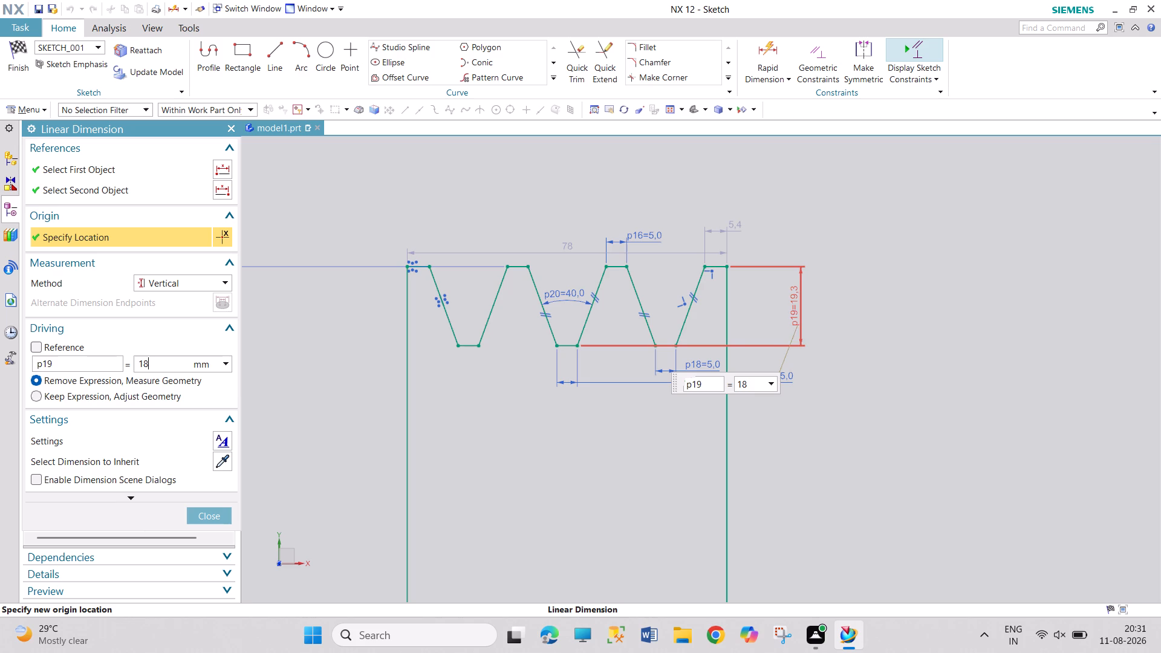
{"action": "key", "text": "Return"}
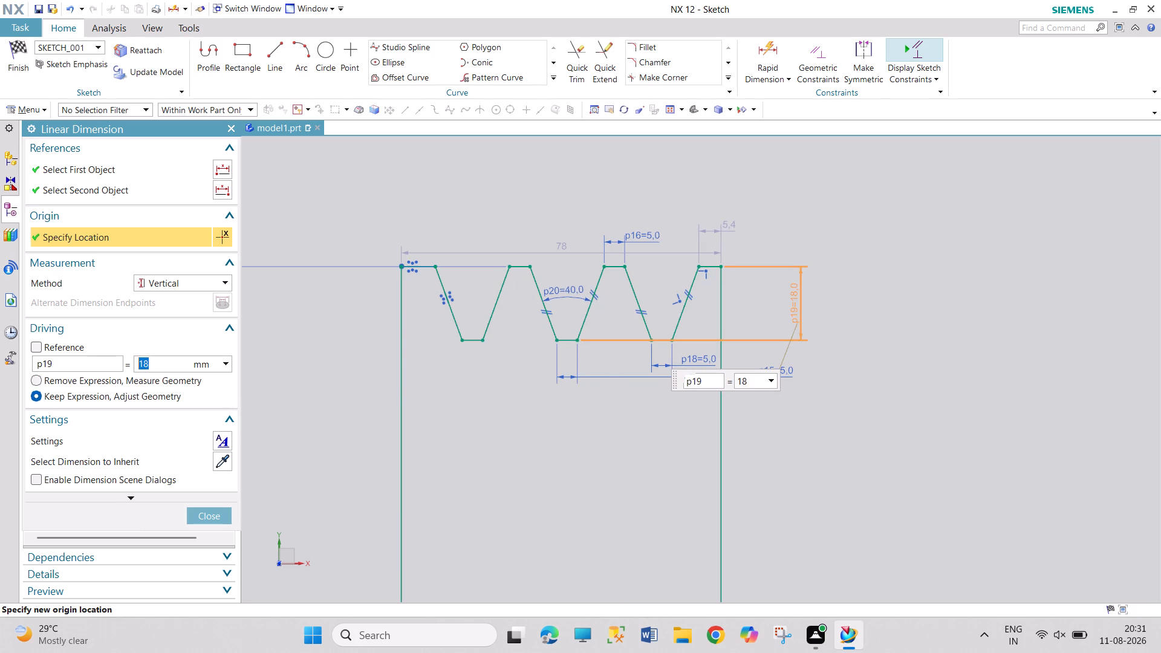
{"action": "left_click", "coordinate": [200, 514]}
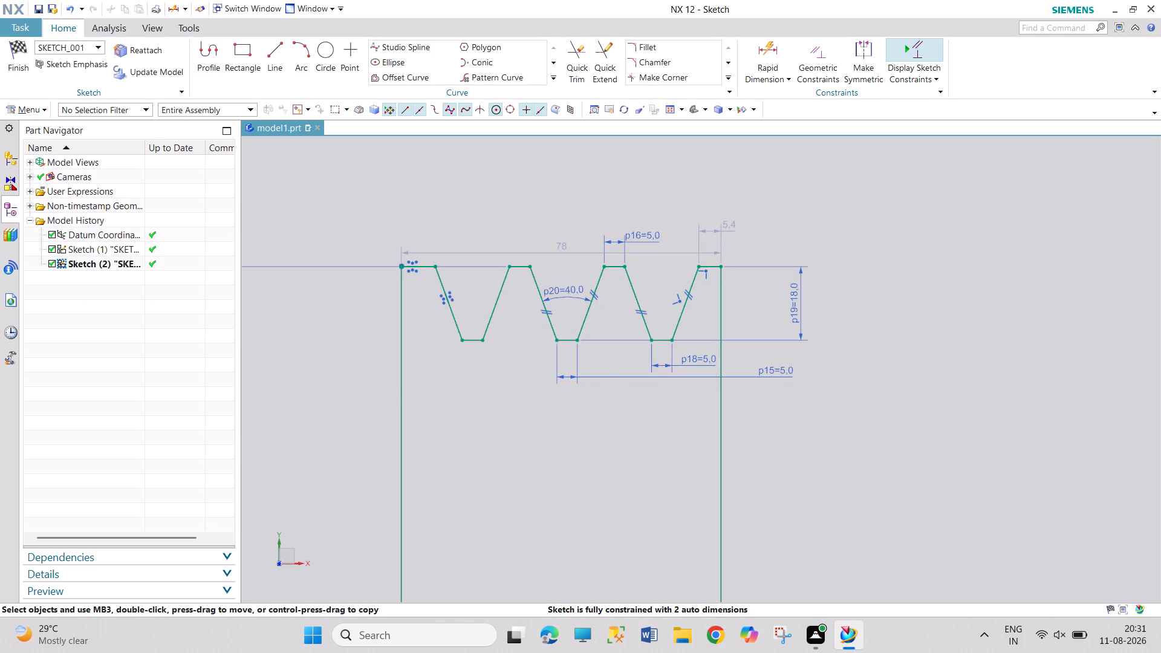
Add a horizontal rapid dimension between the profile's two outer top corners, placed above the grooves.
{"action": "scroll", "coordinate": [637, 548], "scroll_direction": "up", "scroll_amount": 1}
{"action": "scroll", "coordinate": [637, 548], "scroll_direction": "down", "scroll_amount": 3}
{"action": "scroll", "coordinate": [659, 592], "scroll_direction": "up", "scroll_amount": 1}
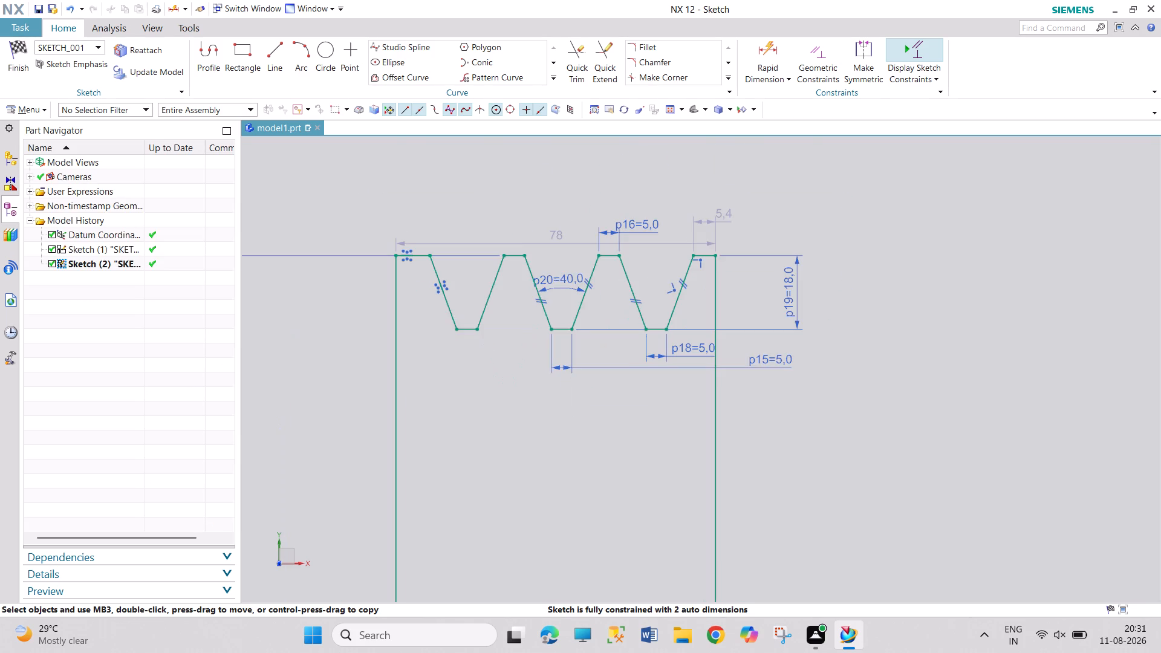
{"action": "scroll", "coordinate": [658, 591], "scroll_direction": "down", "scroll_amount": 1}
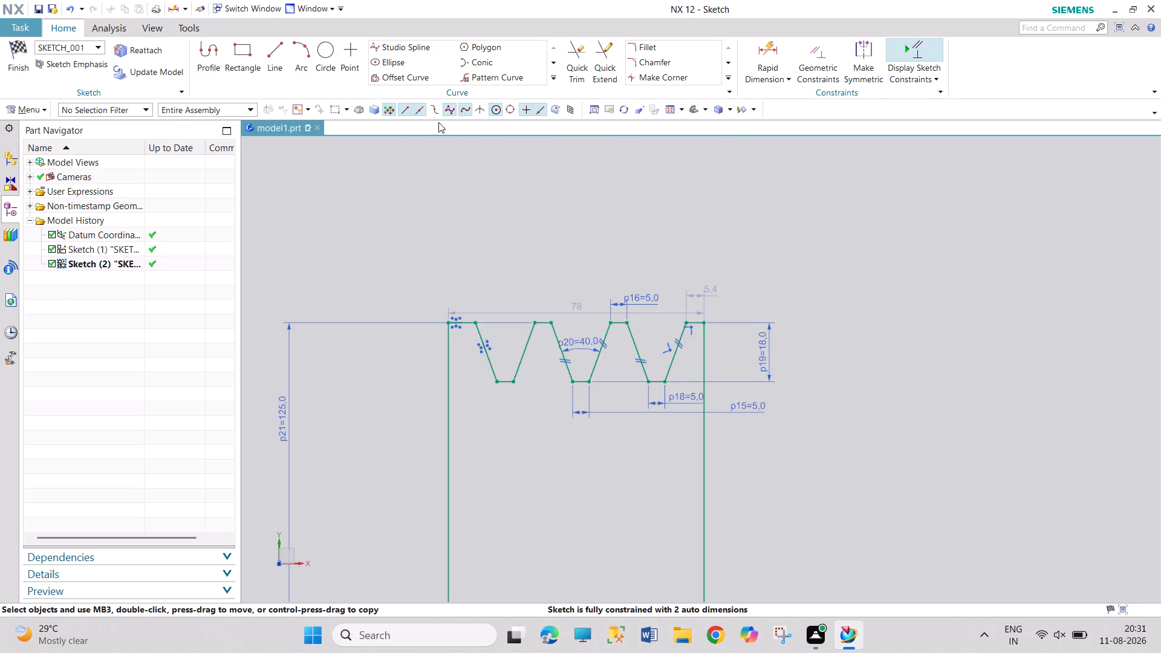
{"action": "left_click", "coordinate": [778, 48]}
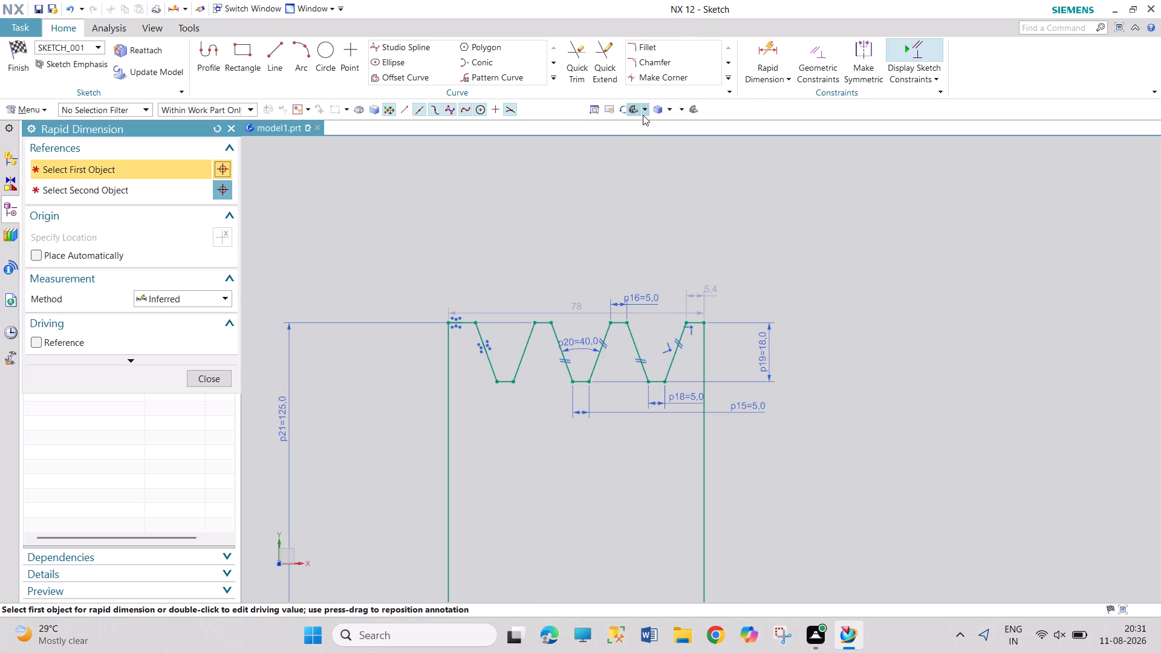
{"action": "left_click", "coordinate": [448, 322]}
{"action": "left_click", "coordinate": [703, 322]}
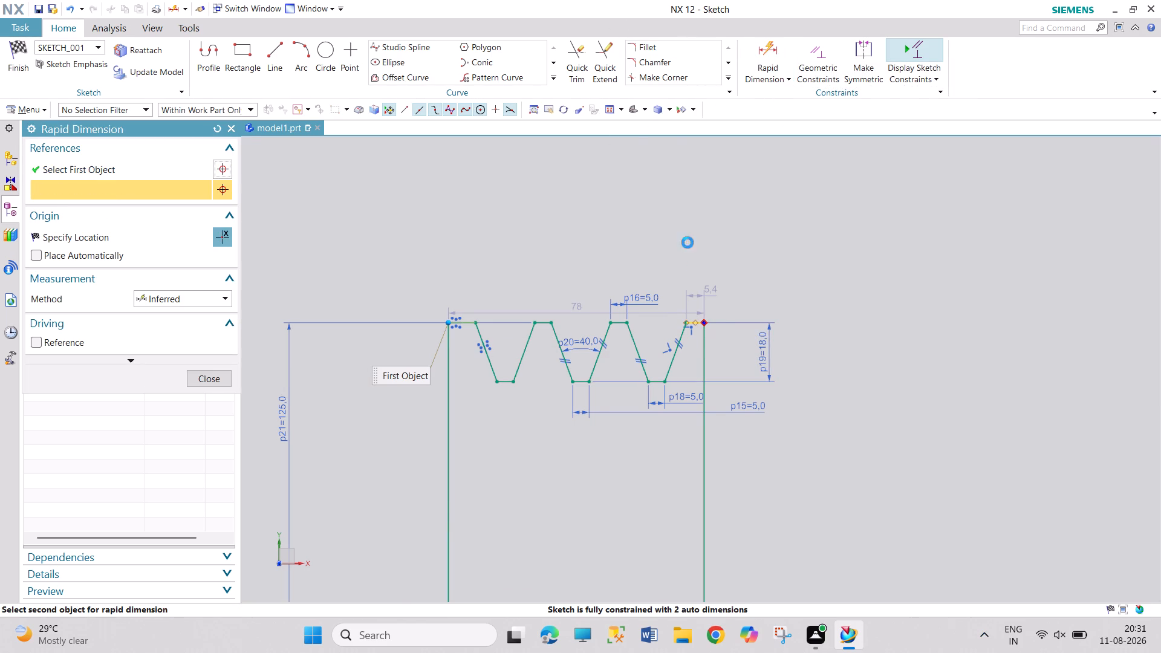
{"action": "left_click_drag", "start_coordinate": [591, 210], "coordinate": [598, 213]}
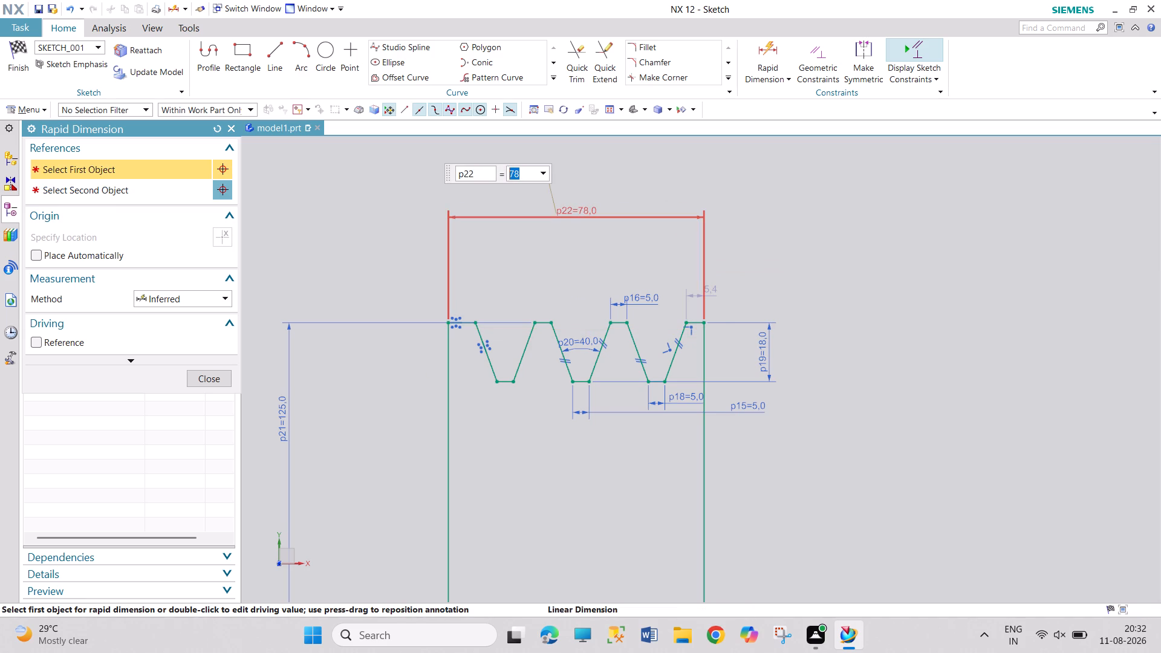
{"action": "left_click", "coordinate": [211, 376]}
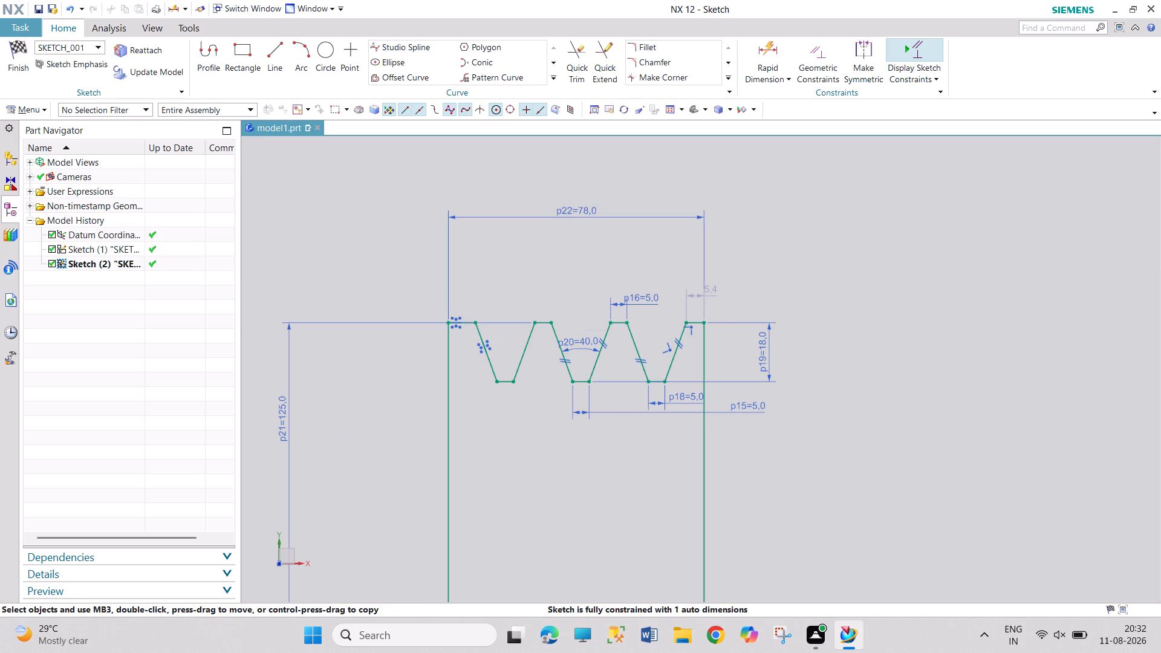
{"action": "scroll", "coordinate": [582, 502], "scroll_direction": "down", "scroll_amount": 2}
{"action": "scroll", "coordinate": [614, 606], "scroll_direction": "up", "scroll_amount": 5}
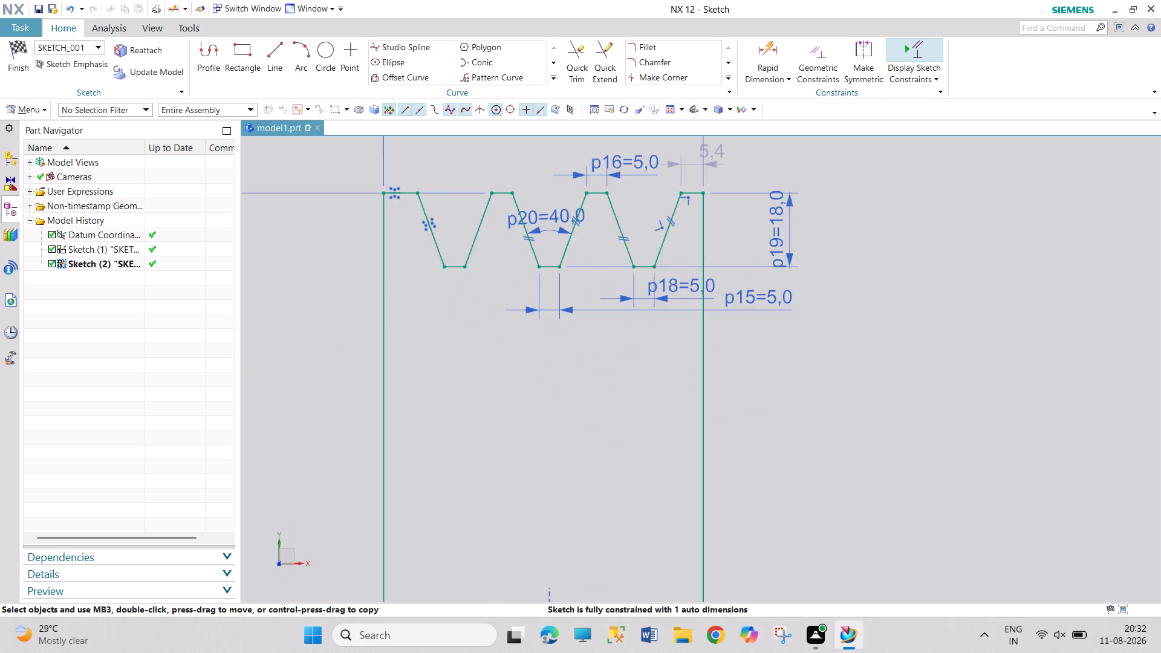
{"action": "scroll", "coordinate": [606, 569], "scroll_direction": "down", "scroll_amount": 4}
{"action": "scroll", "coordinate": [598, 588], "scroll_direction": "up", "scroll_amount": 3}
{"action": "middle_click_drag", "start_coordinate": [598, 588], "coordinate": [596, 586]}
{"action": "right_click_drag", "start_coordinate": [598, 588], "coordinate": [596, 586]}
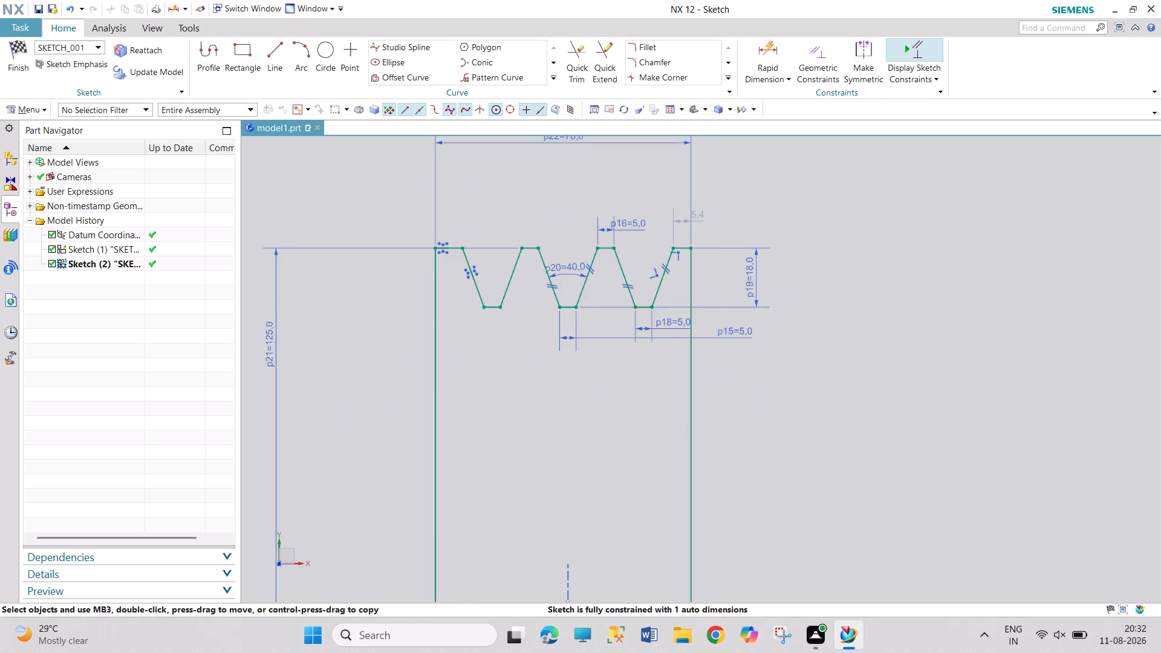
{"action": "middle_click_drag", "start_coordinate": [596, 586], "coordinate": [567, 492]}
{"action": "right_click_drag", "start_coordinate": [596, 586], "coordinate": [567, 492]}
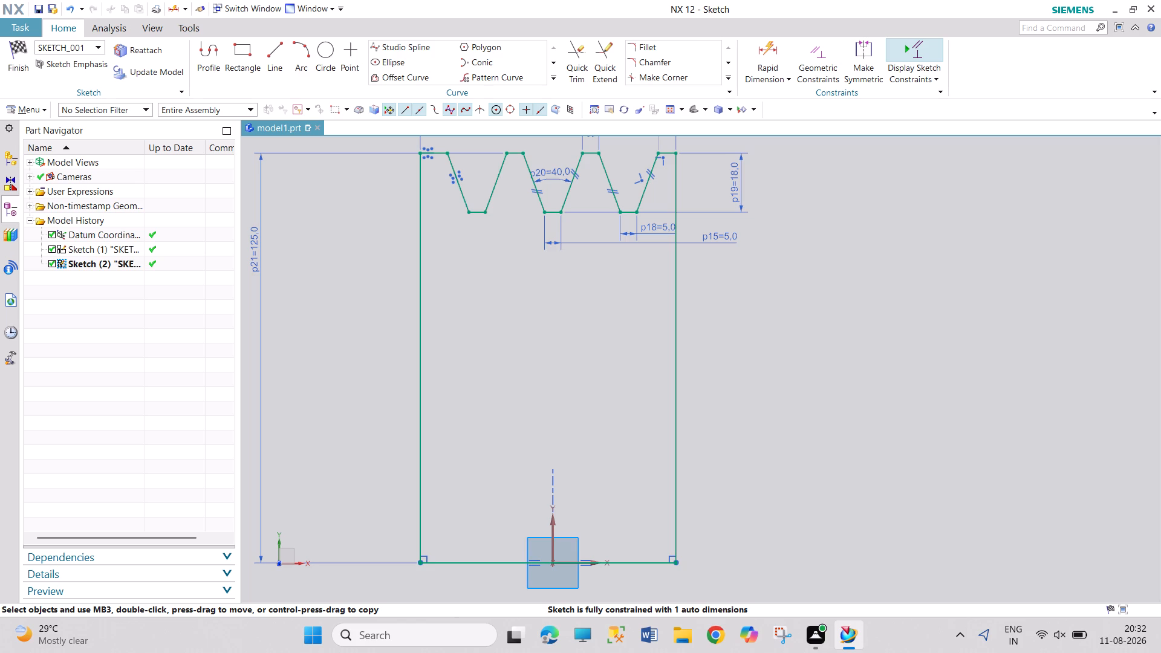
Sketch a U-shaped chain of lines between the profile's side edges below the grooves, with segments about 21, 38, 39, 38 and 18 mm long.
{"action": "left_click", "coordinate": [204, 53]}
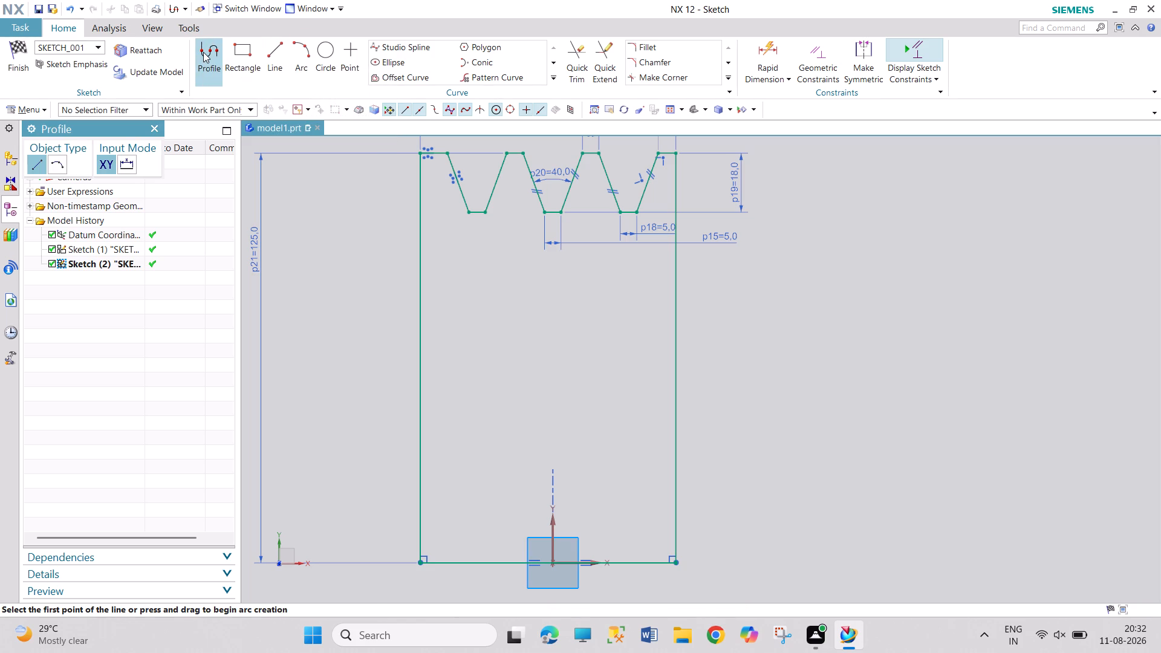
{"action": "left_click", "coordinate": [420, 257]}
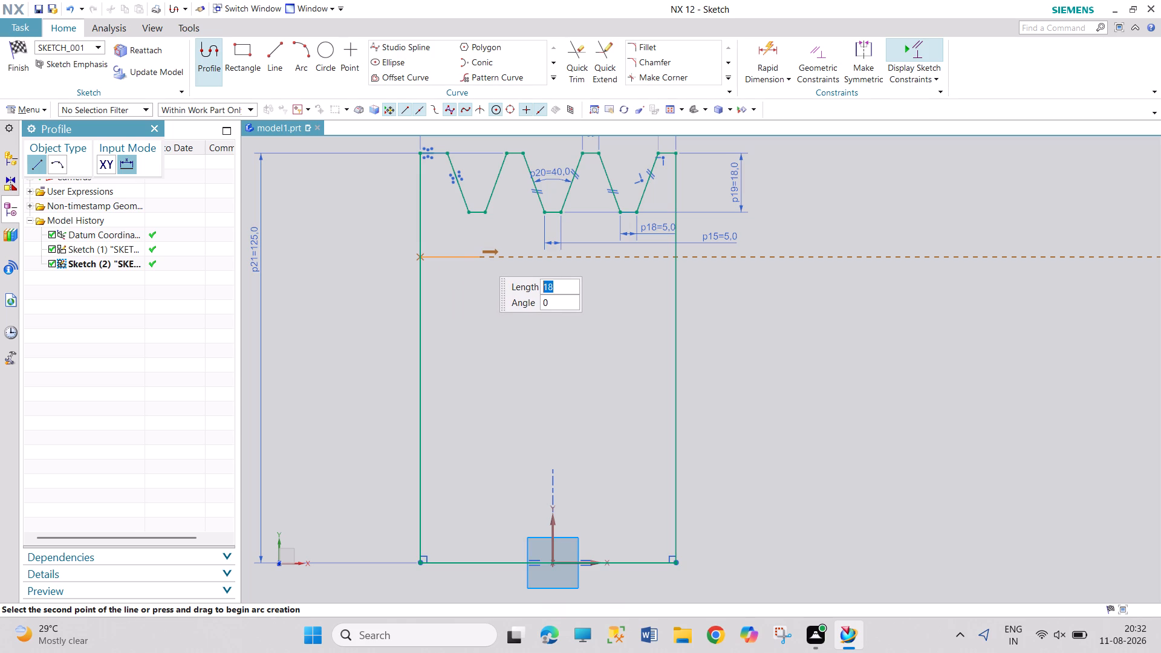
{"action": "left_click", "coordinate": [489, 256]}
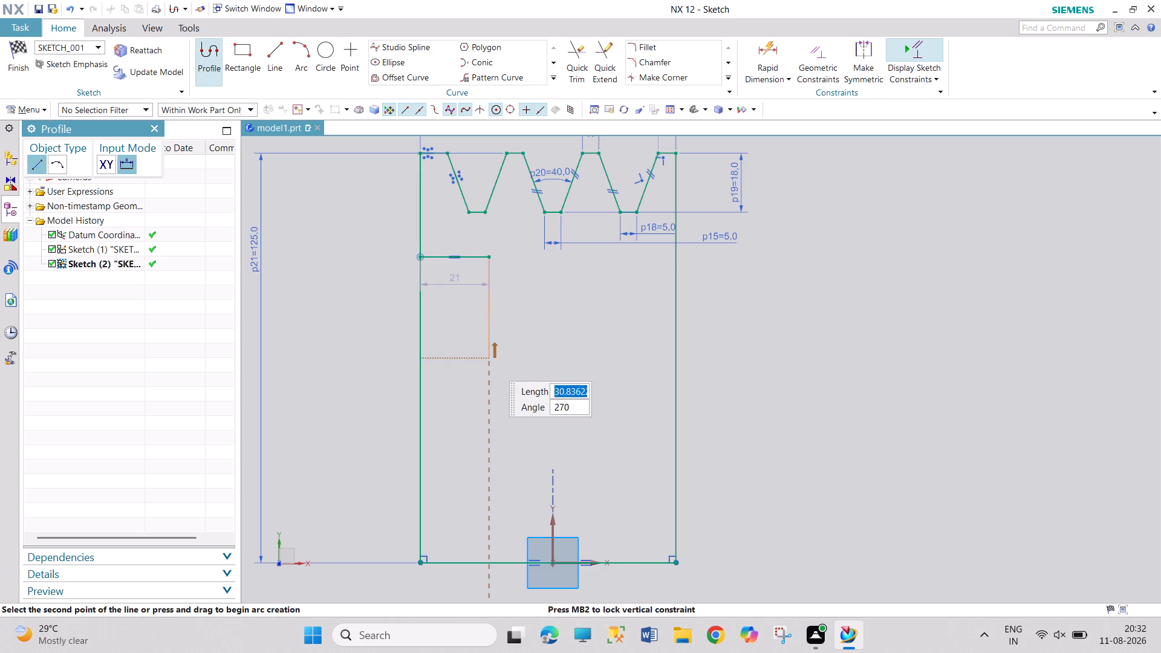
{"action": "left_click", "coordinate": [490, 382]}
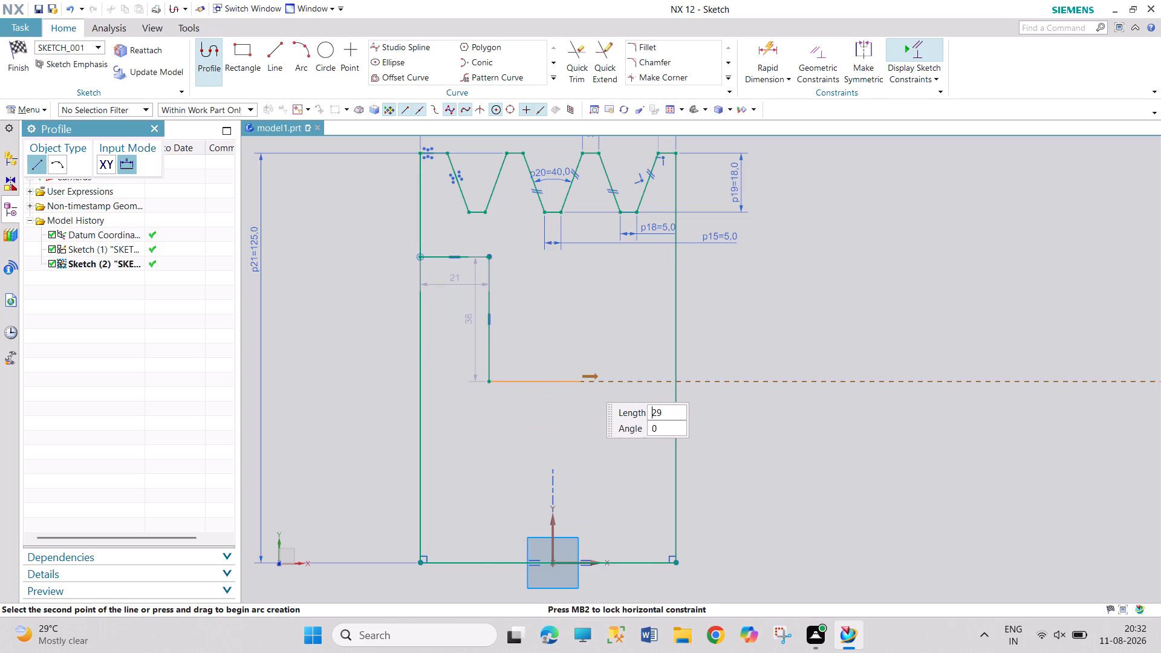
{"action": "left_click", "coordinate": [617, 382]}
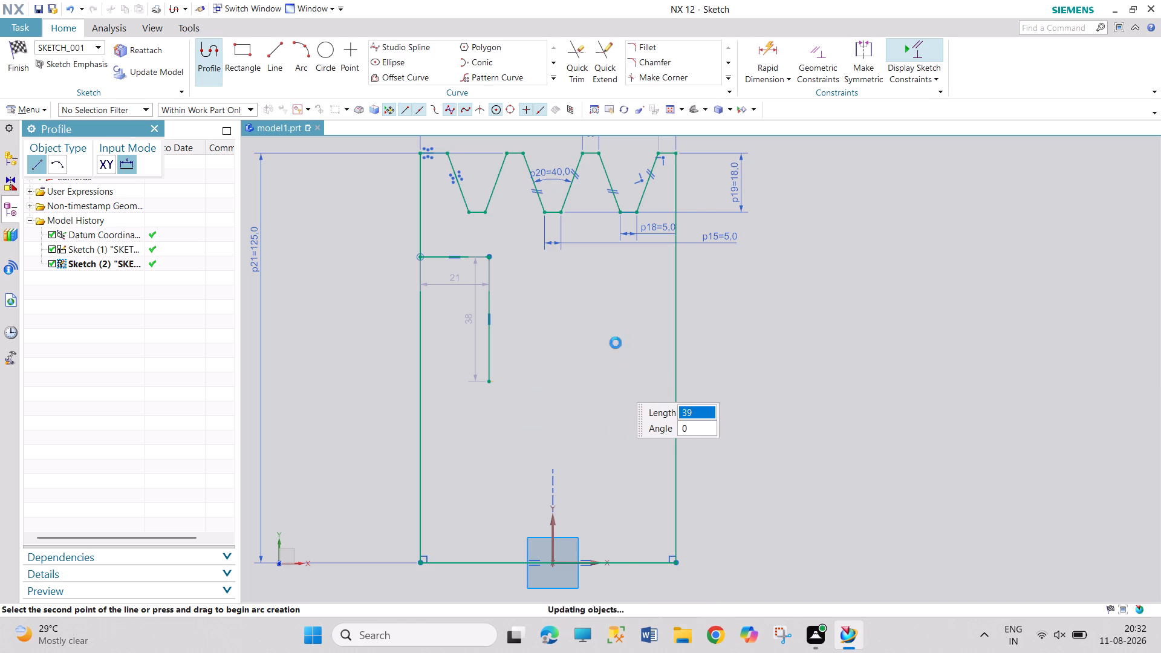
{"action": "left_click", "coordinate": [617, 256]}
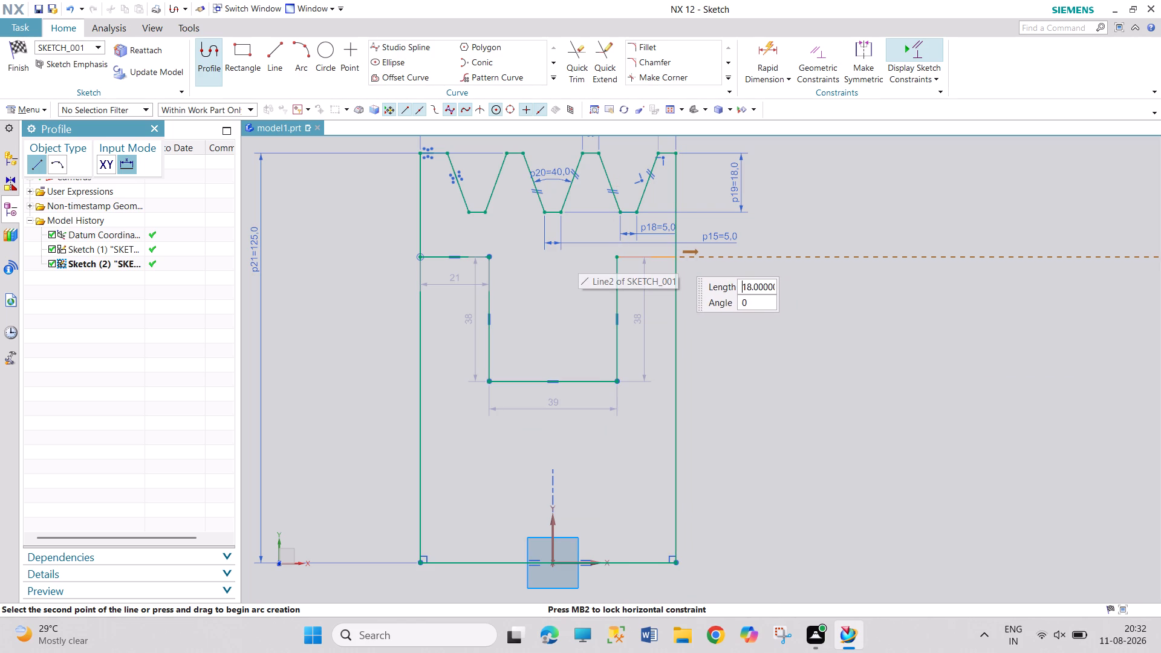
{"action": "left_click", "coordinate": [678, 257]}
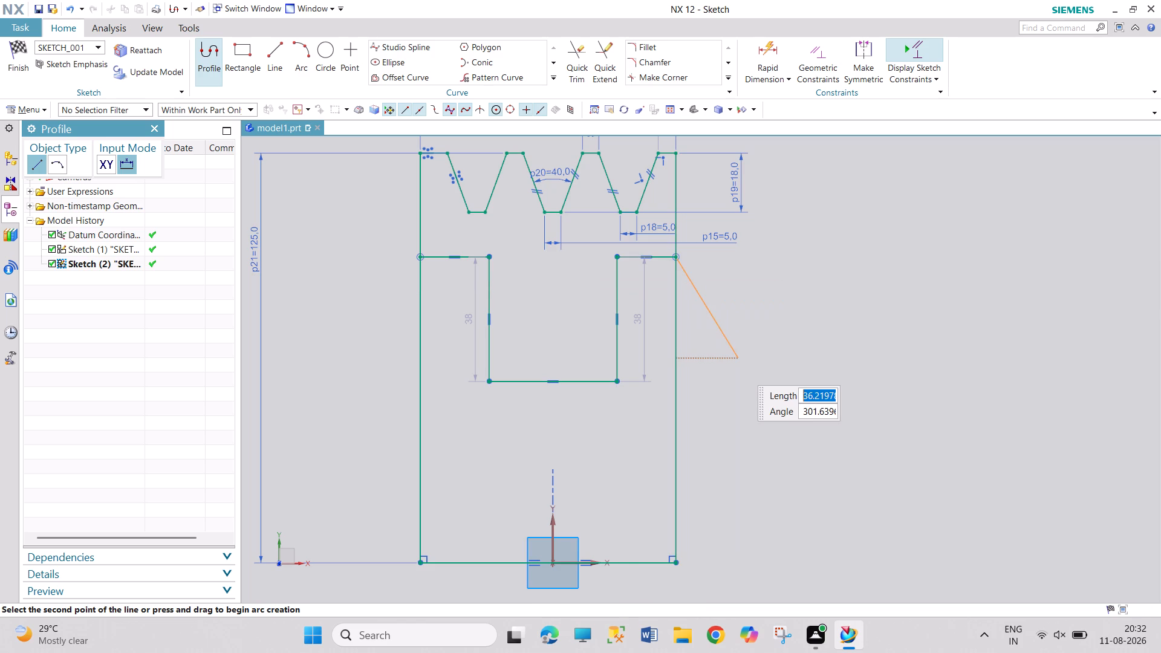
{"action": "key", "text": "Escape"}
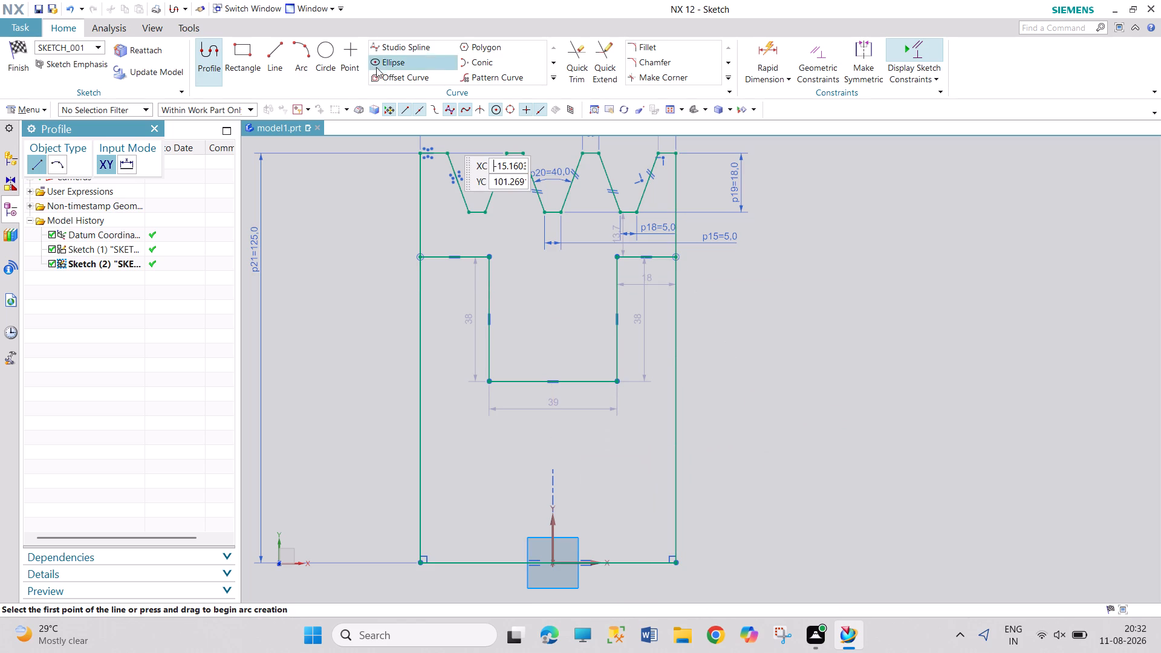
Trim away the horizontal line joining the lower ends of the two inner vertical lines.
{"action": "left_click", "coordinate": [586, 50]}
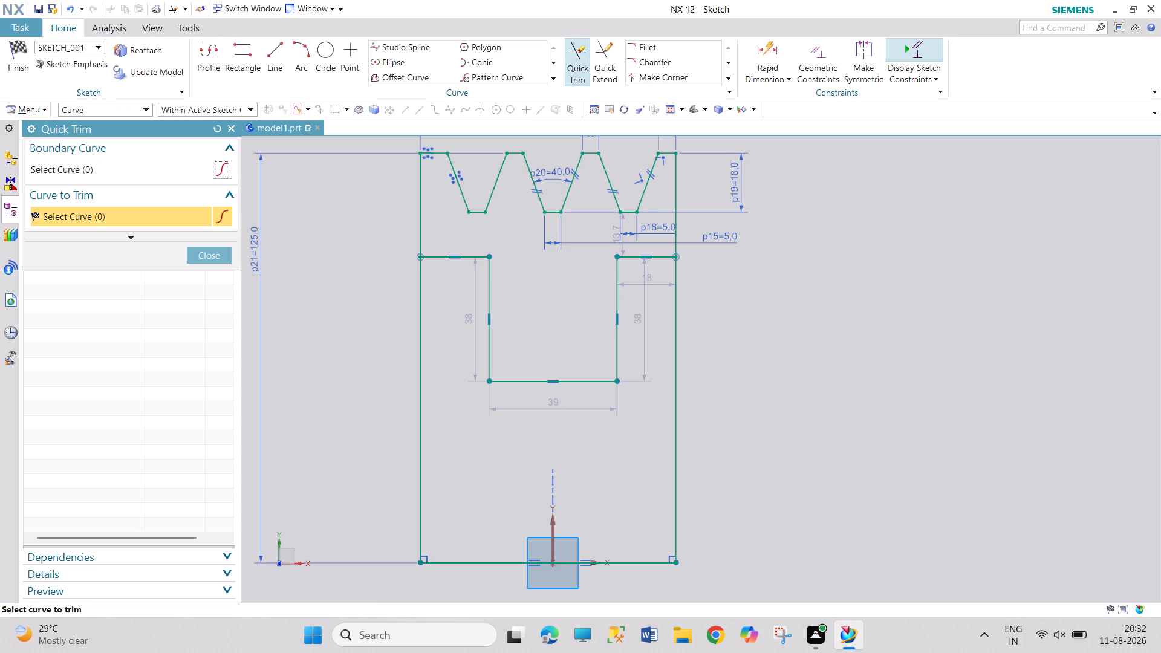
{"action": "left_click", "coordinate": [559, 379]}
{"action": "key", "text": "Escape"}
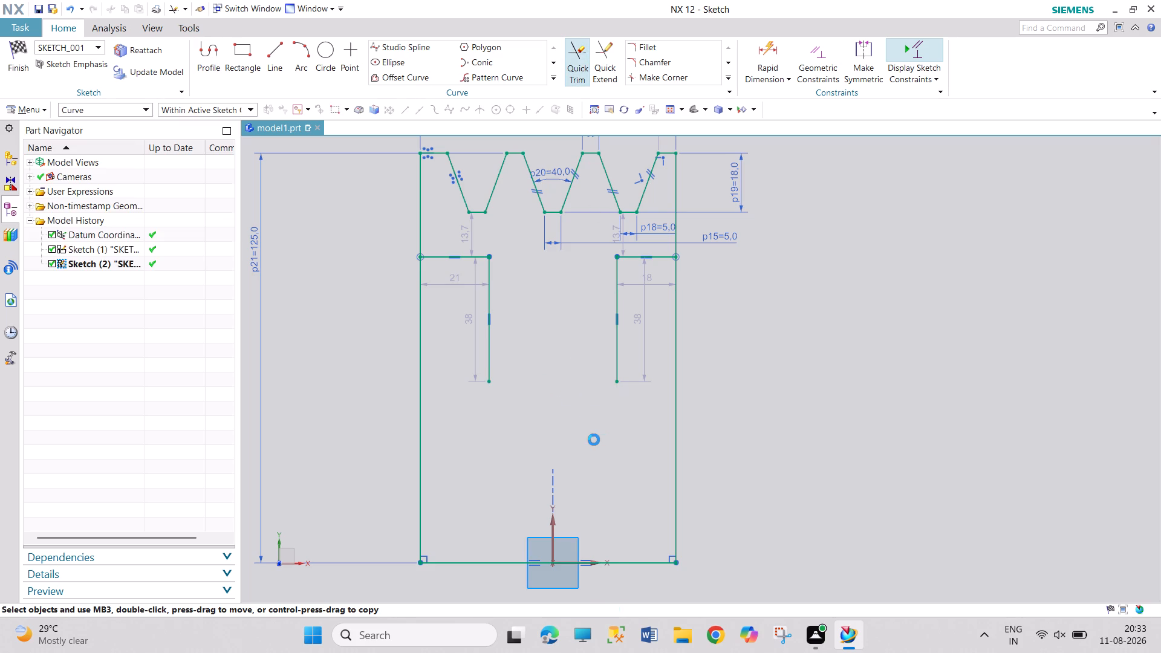
{"action": "key", "text": "Escape"}
{"action": "key", "text": "Escape"}
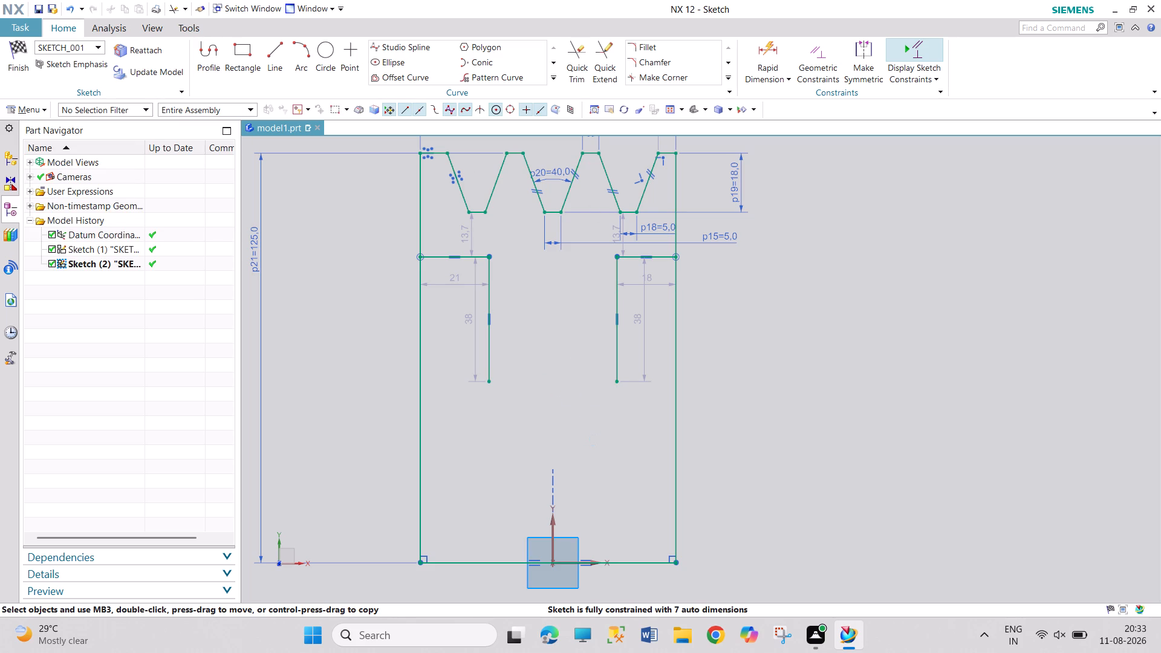
Add a horizontal rapid dimension between the two inner vertical lines and set it to 22 mm.
{"action": "left_click", "coordinate": [819, 42]}
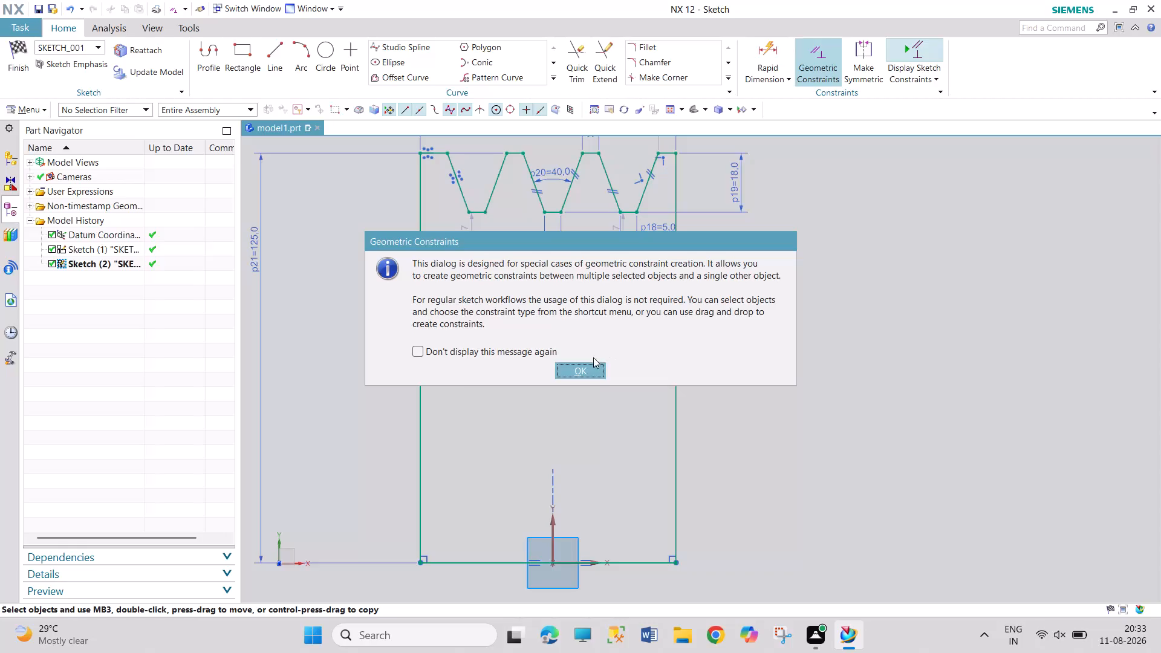
{"action": "left_click", "coordinate": [585, 375]}
{"action": "left_click", "coordinate": [766, 52]}
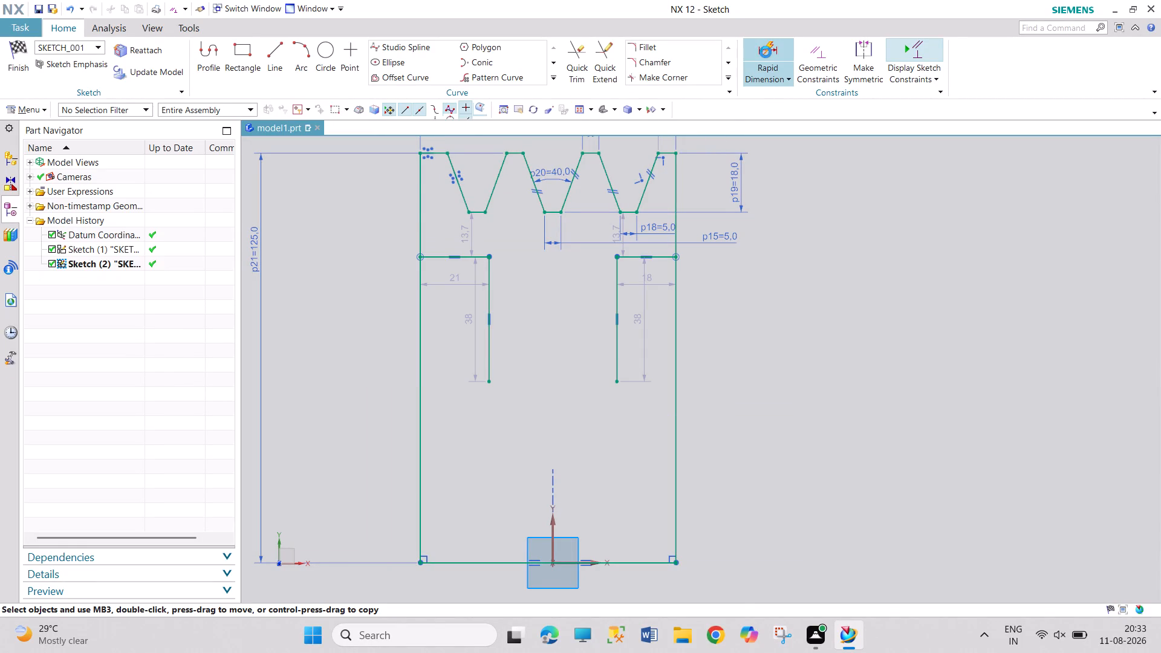
{"action": "left_click", "coordinate": [488, 354]}
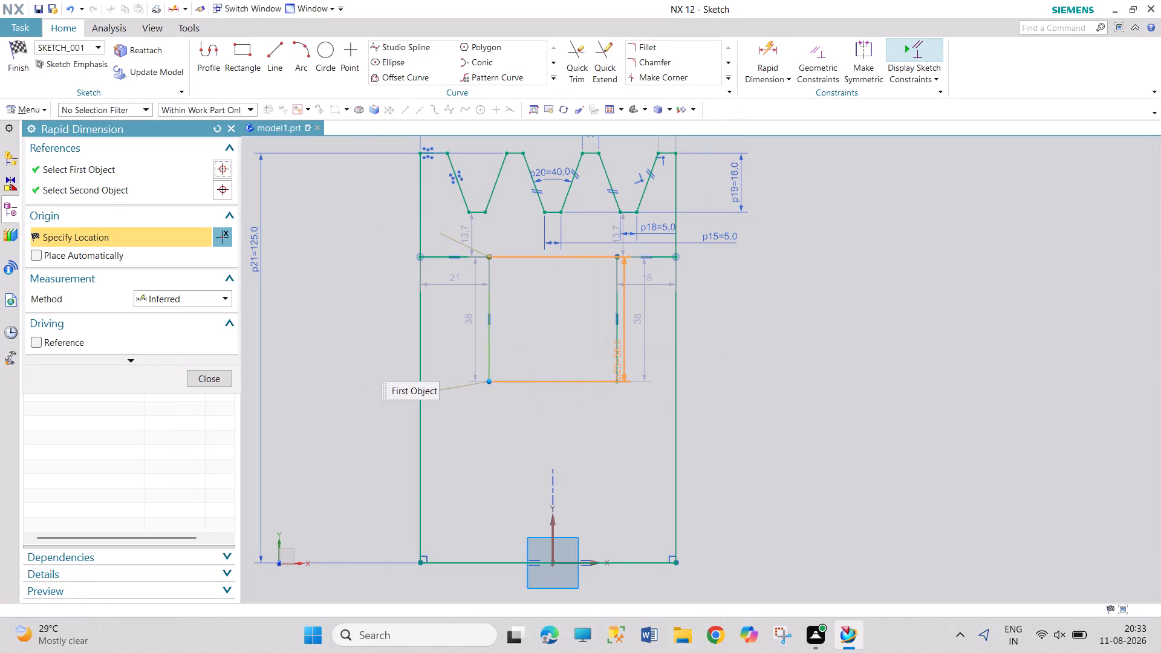
{"action": "left_click", "coordinate": [617, 360]}
{"action": "left_click", "coordinate": [528, 333]}
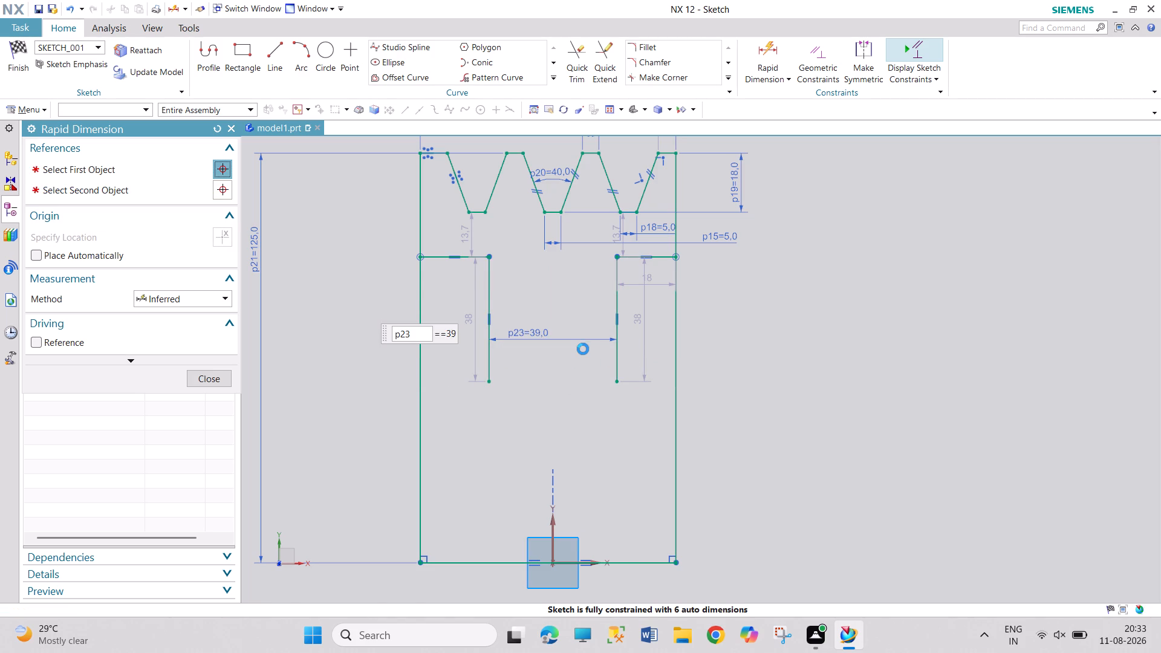
{"action": "type", "text": "22"}
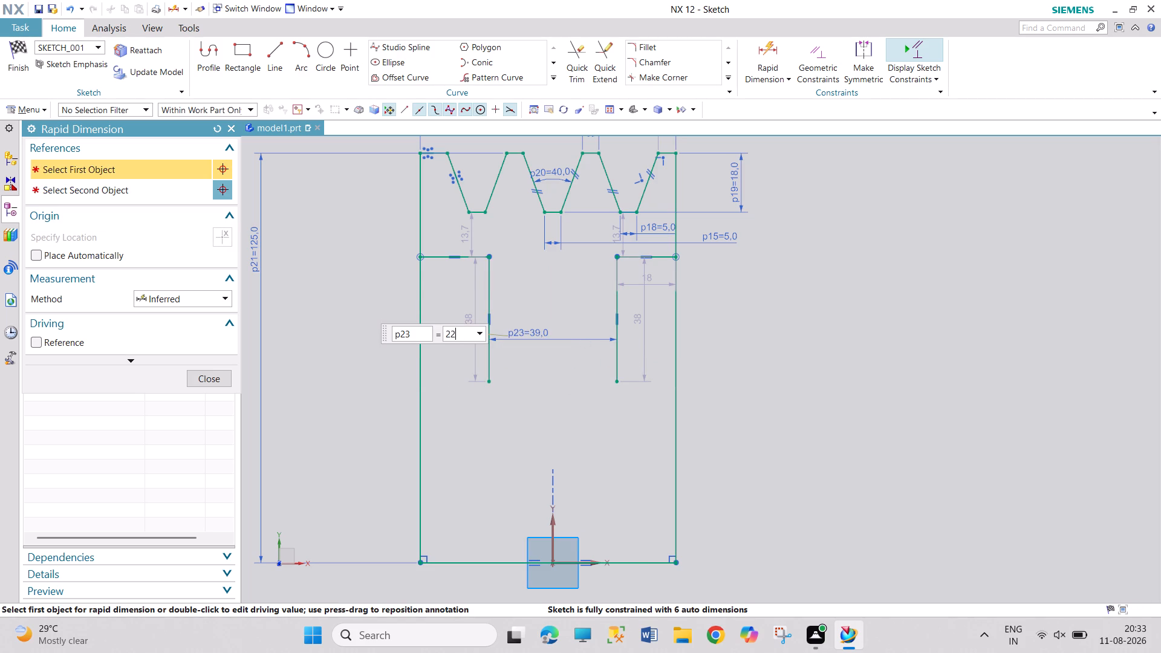
{"action": "key", "text": "Return"}
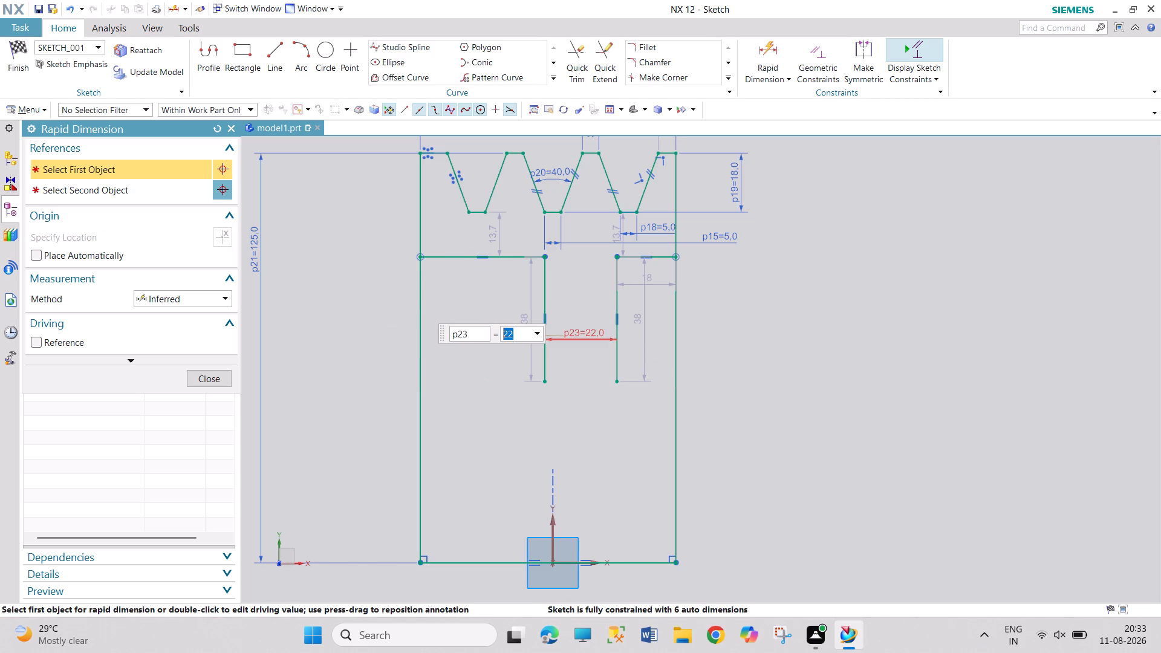
{"action": "left_click", "coordinate": [232, 130]}
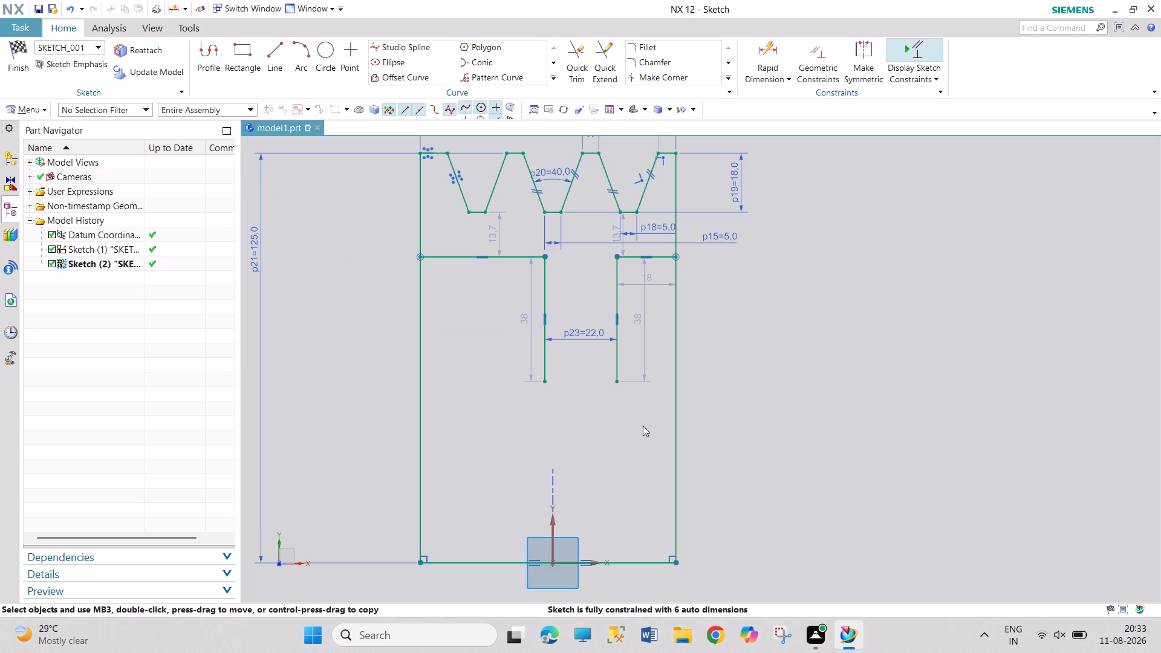
Make the two inner vertical lines symmetric about the sketch's vertical Y axis.
{"action": "left_click", "coordinate": [867, 70]}
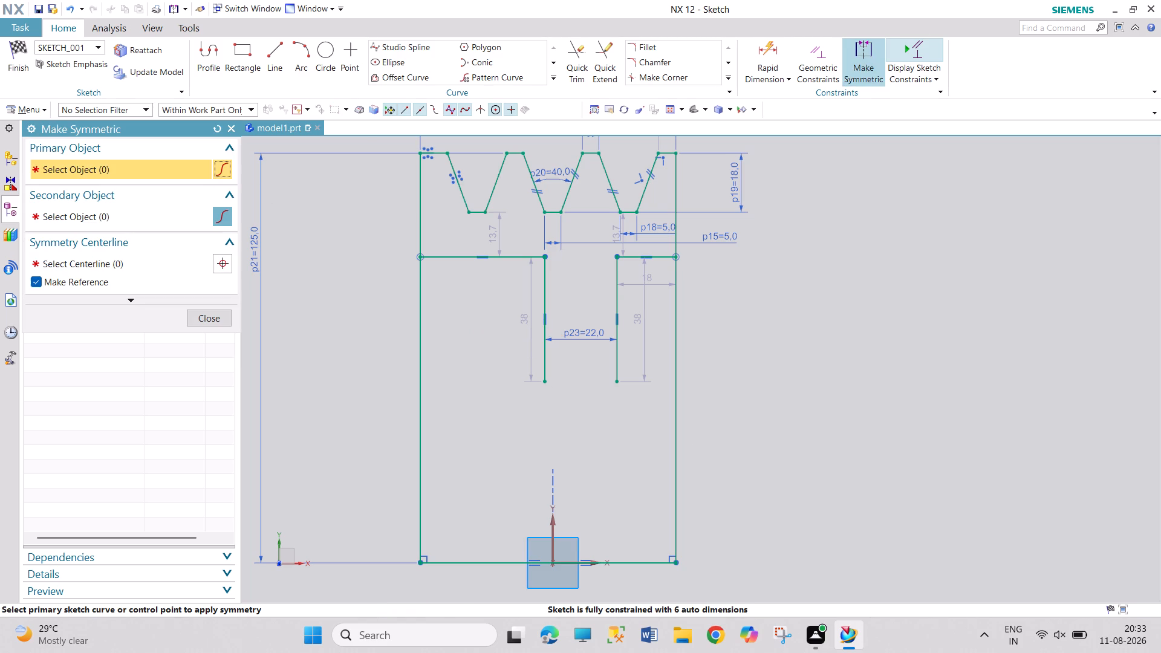
{"action": "left_click", "coordinate": [545, 368]}
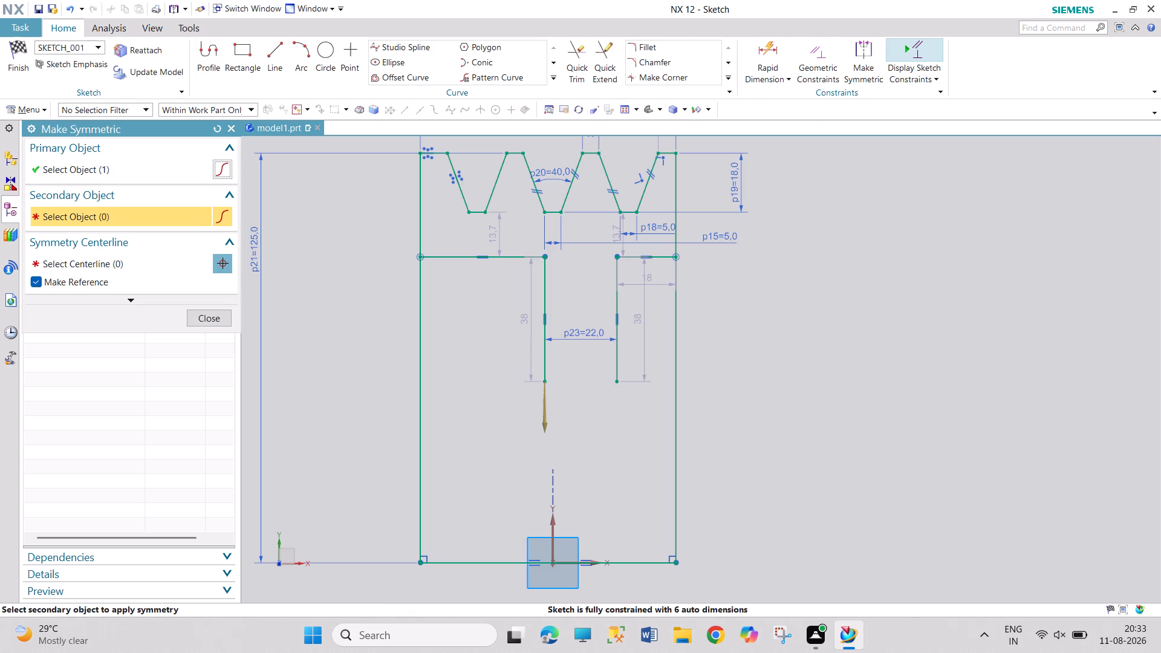
{"action": "left_click", "coordinate": [620, 367]}
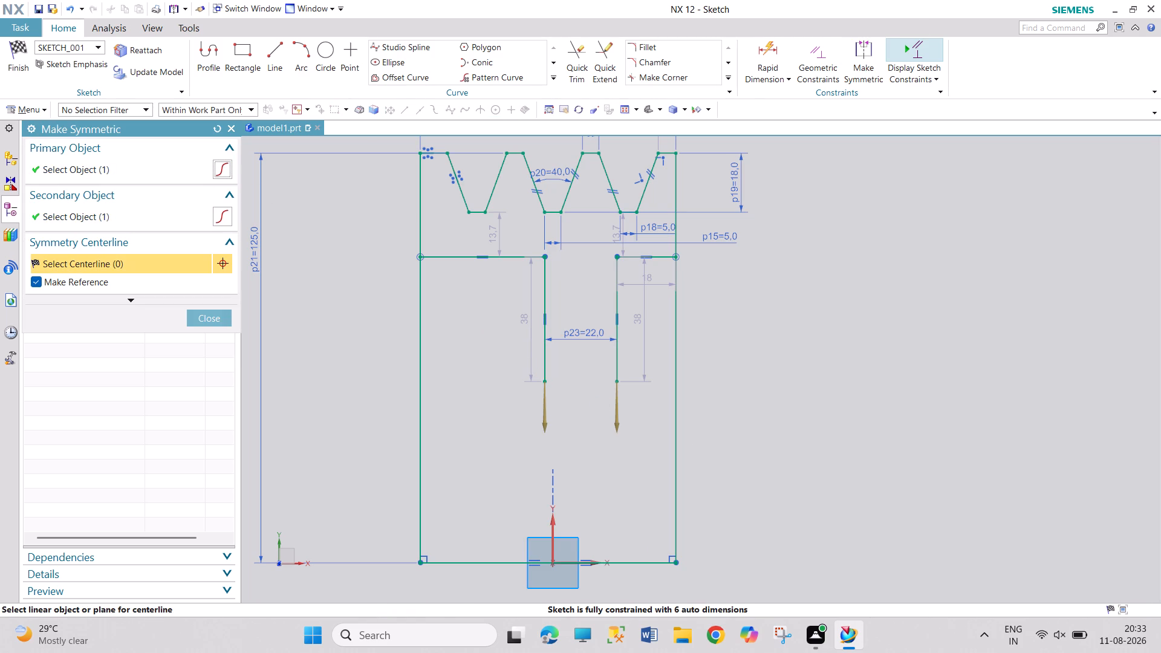
{"action": "left_click", "coordinate": [552, 531]}
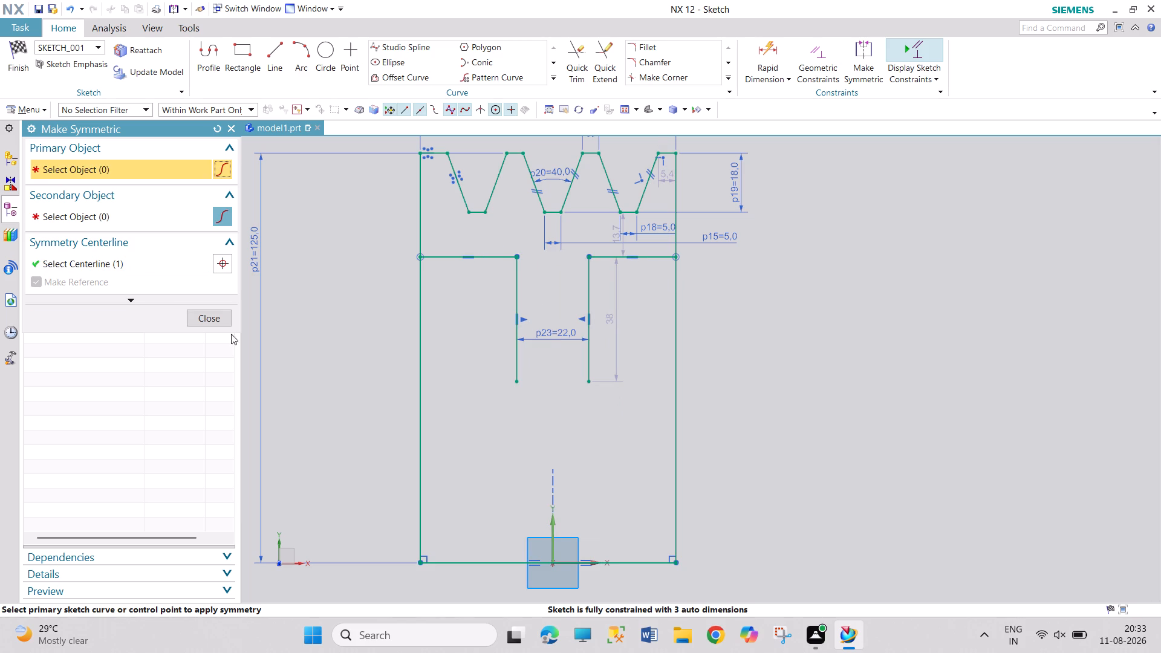
{"action": "left_click", "coordinate": [216, 316]}
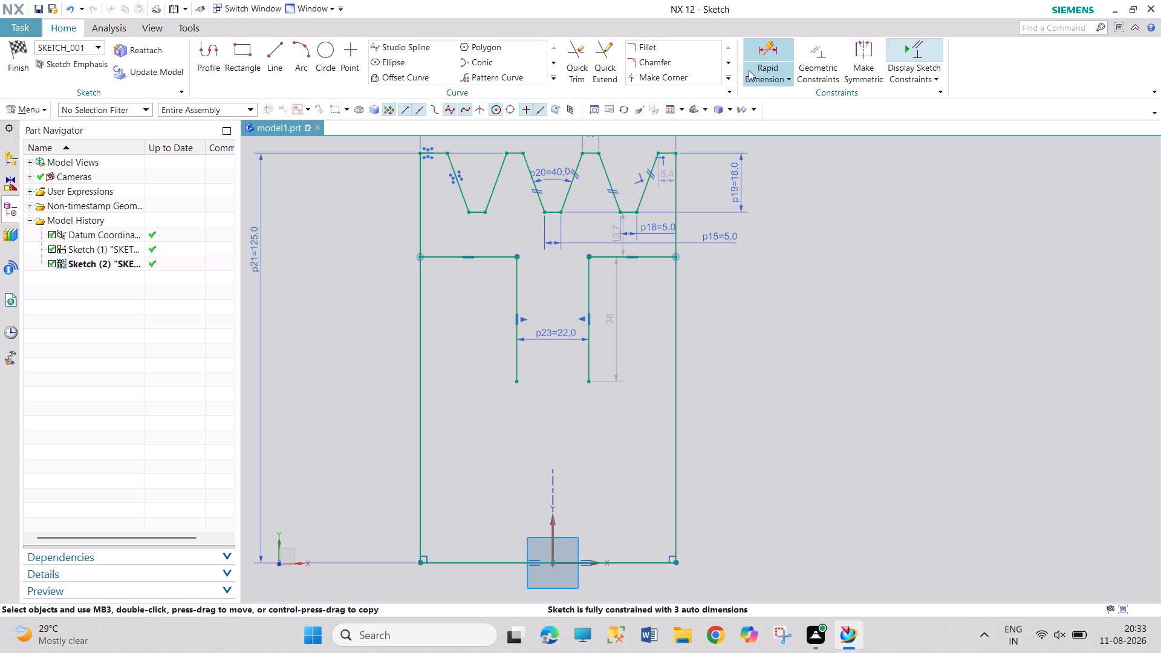
Add a vertical rapid dimension between the left inner horizontal line and the profile's top edge, placed outside the left edge, and set it to 25 mm.
{"action": "left_click", "coordinate": [770, 49]}
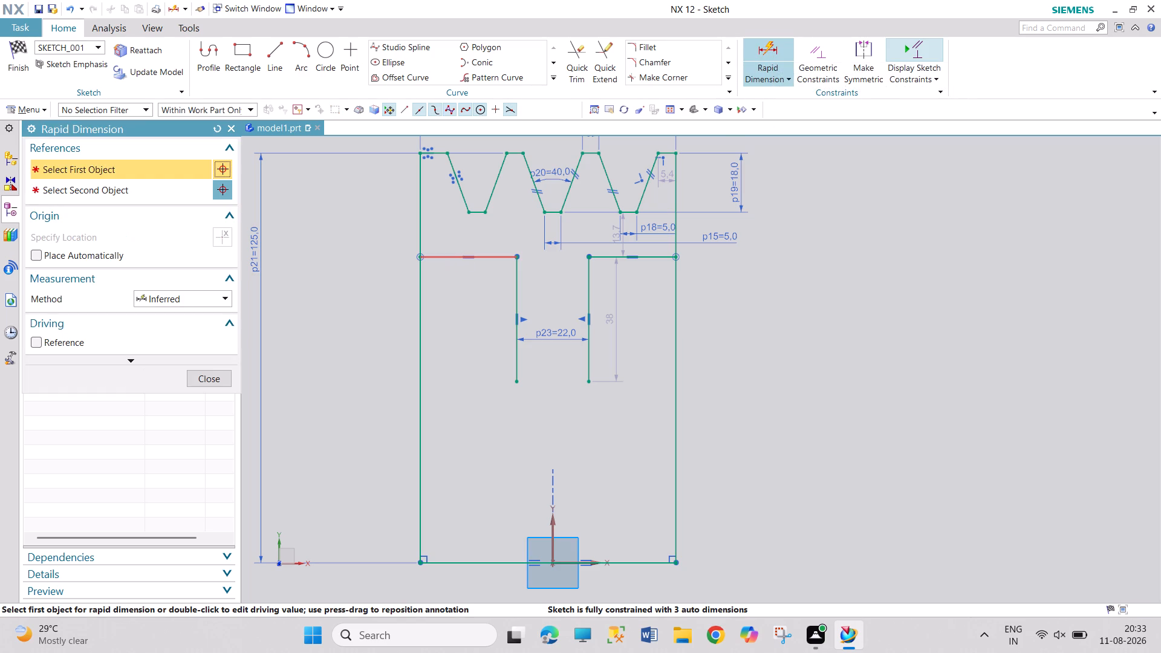
{"action": "left_click", "coordinate": [441, 255]}
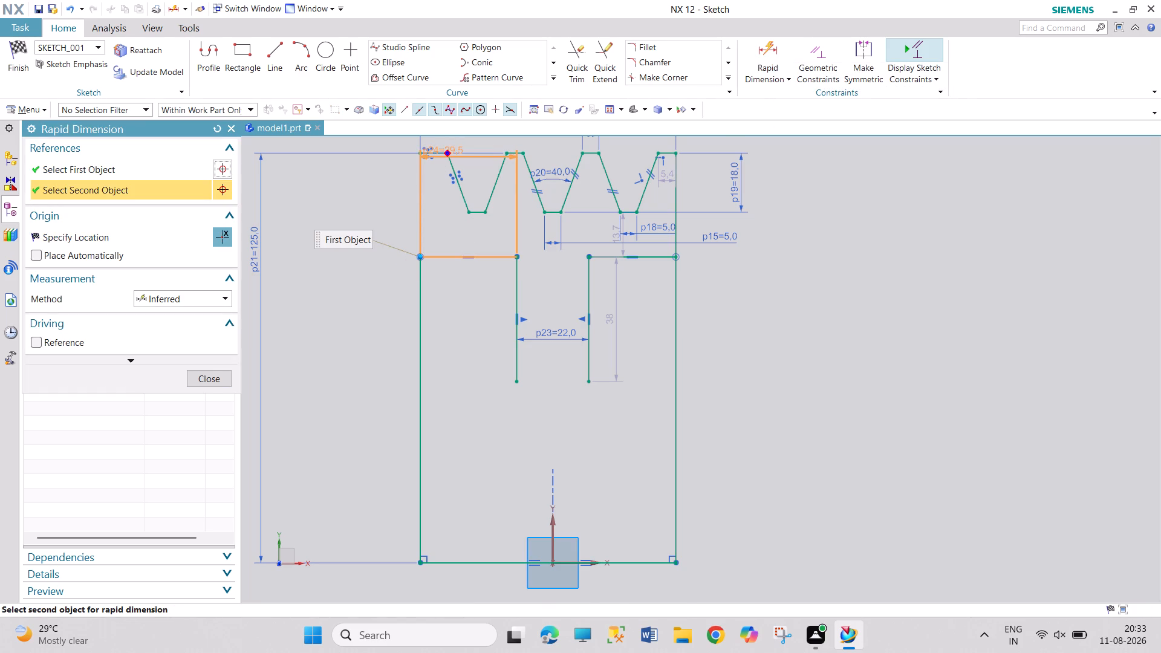
{"action": "left_click", "coordinate": [442, 147]}
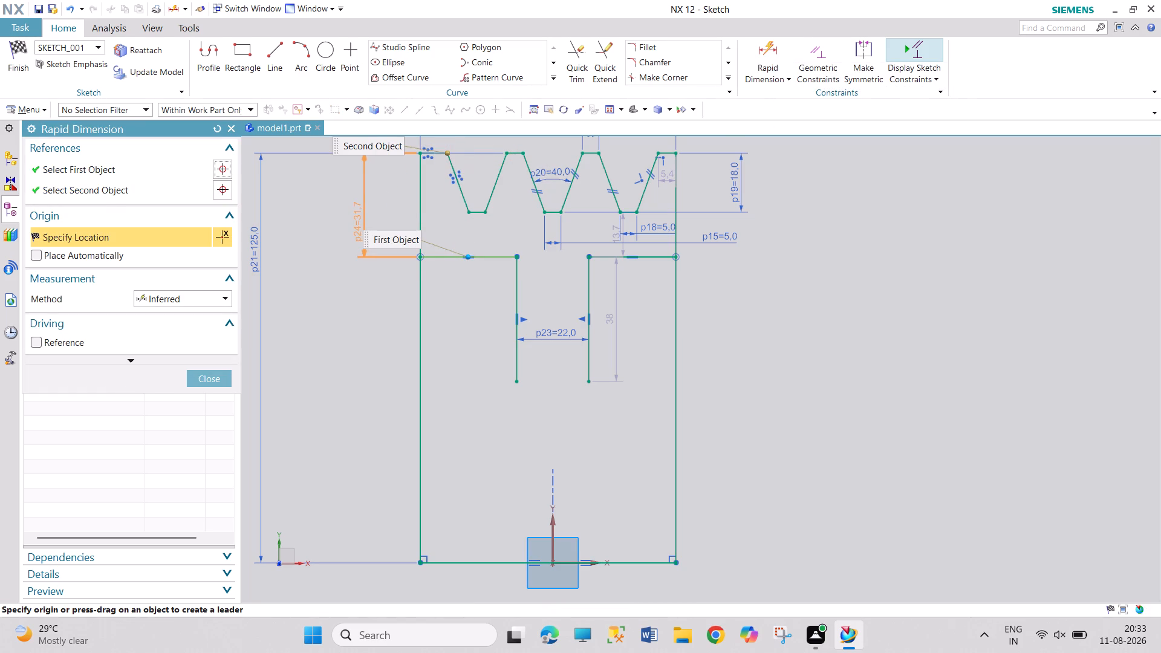
{"action": "left_click", "coordinate": [357, 222]}
{"action": "type", "text": "25"}
{"action": "key", "text": "Return"}
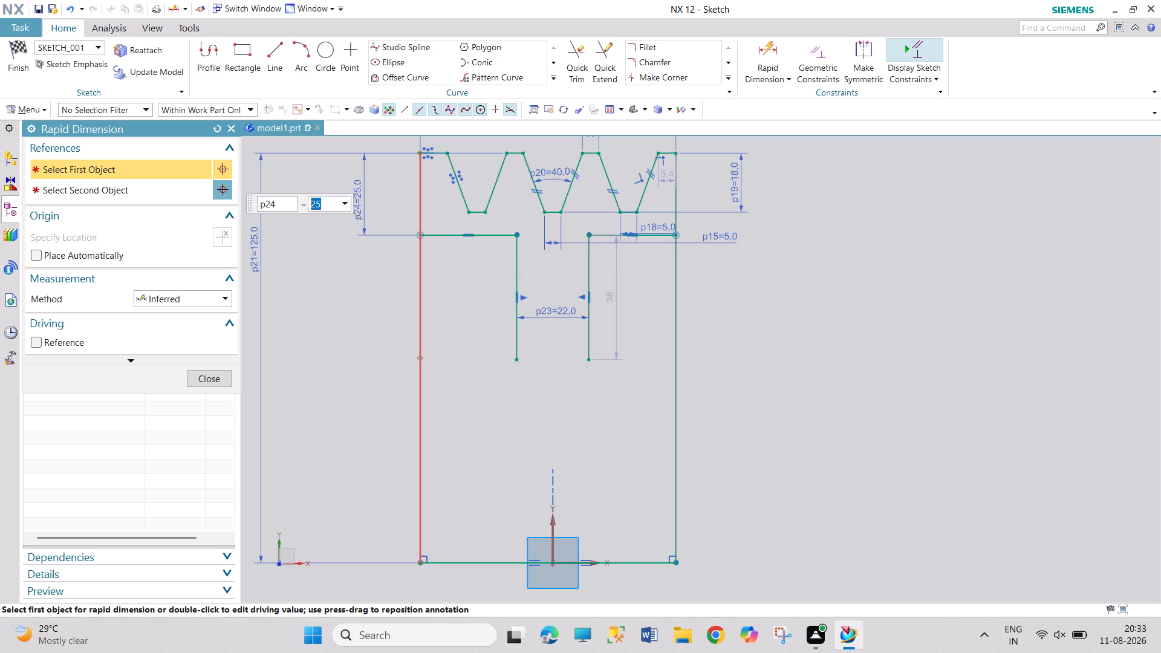
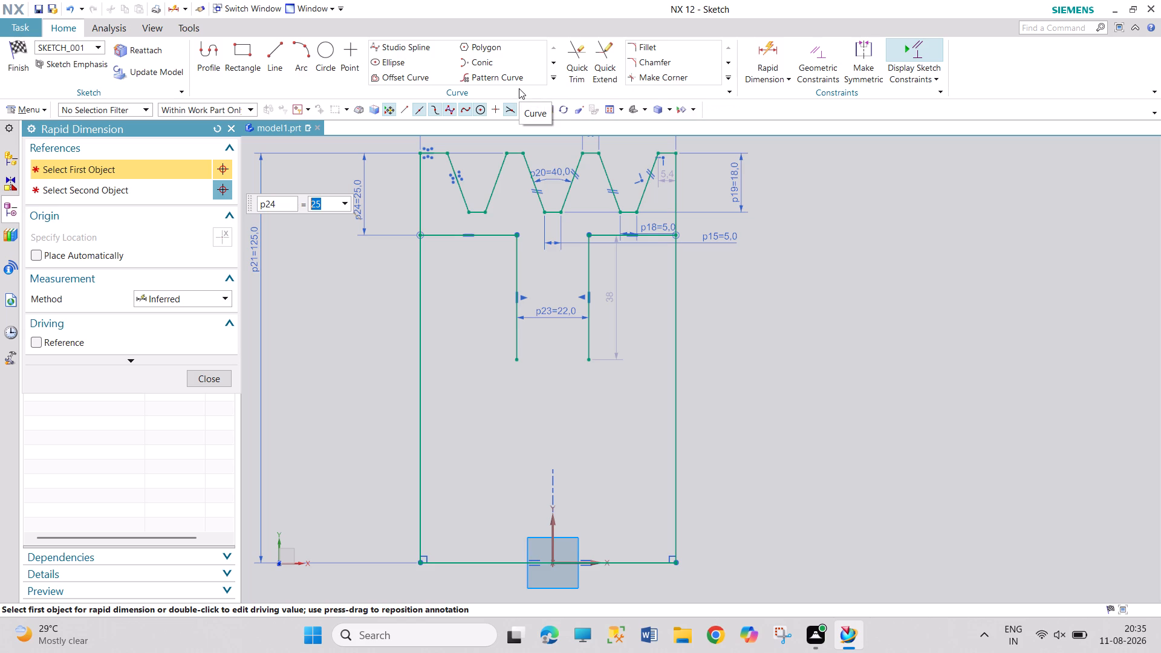
Draw a horizontal profile line about 24 mm long, about 20 mm below the left inner vertical line, starting about 35 mm left of the Y axis.
{"action": "left_click", "coordinate": [228, 126]}
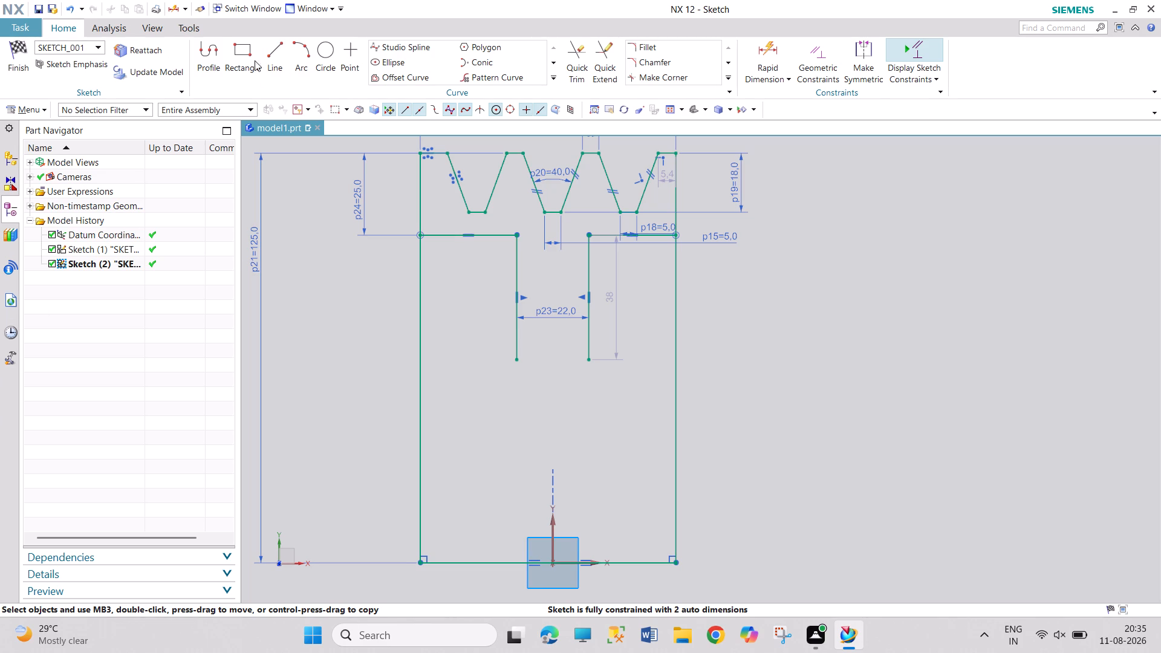
{"action": "left_click", "coordinate": [206, 60]}
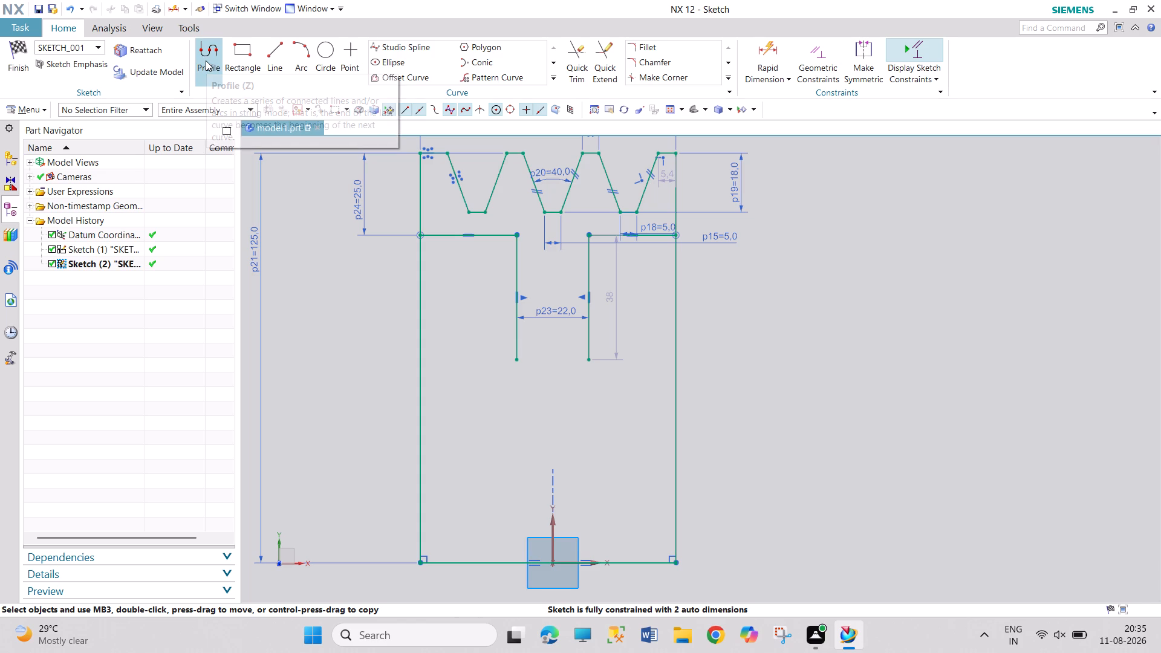
{"action": "left_click", "coordinate": [438, 424]}
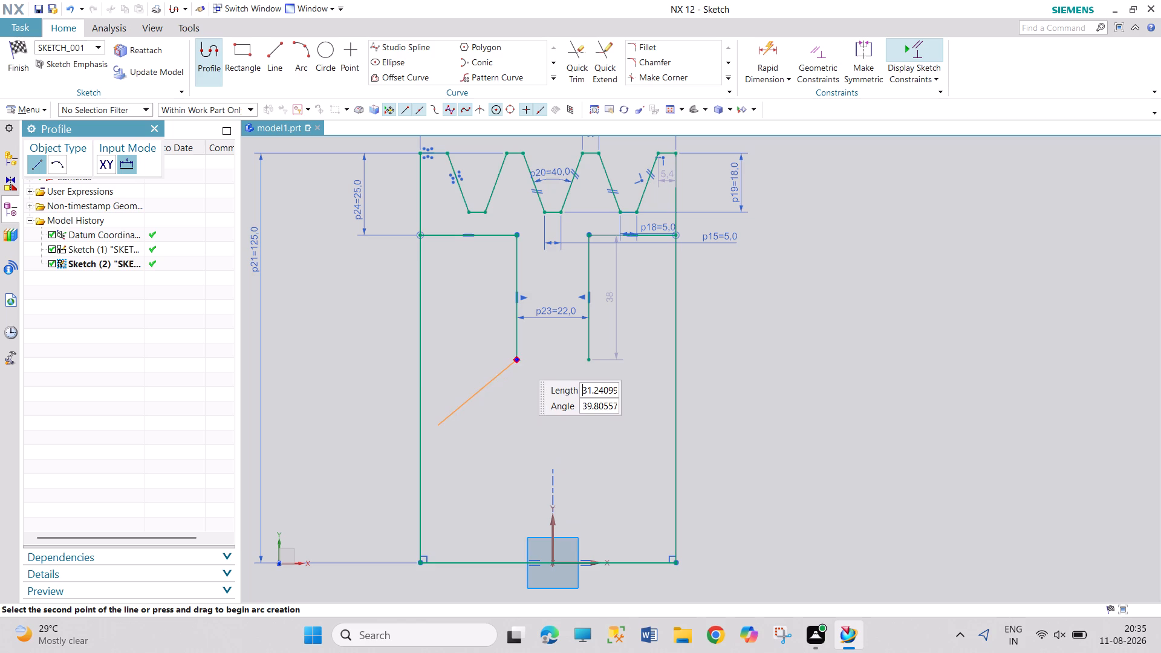
{"action": "left_click", "coordinate": [518, 427]}
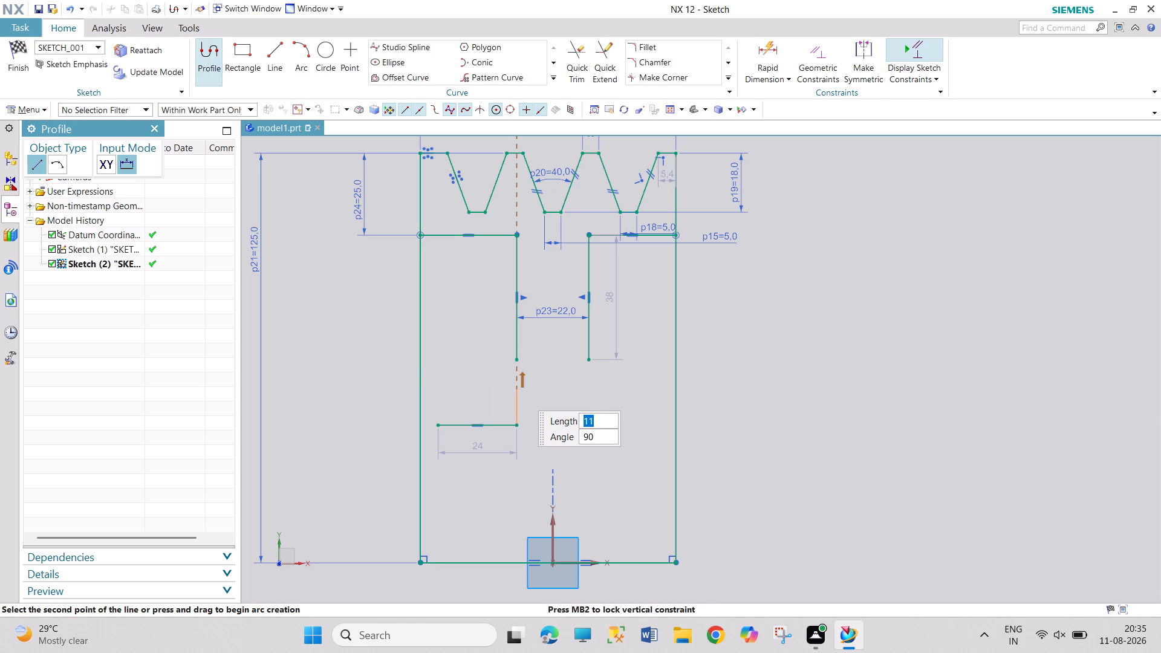
{"action": "key", "text": "Escape"}
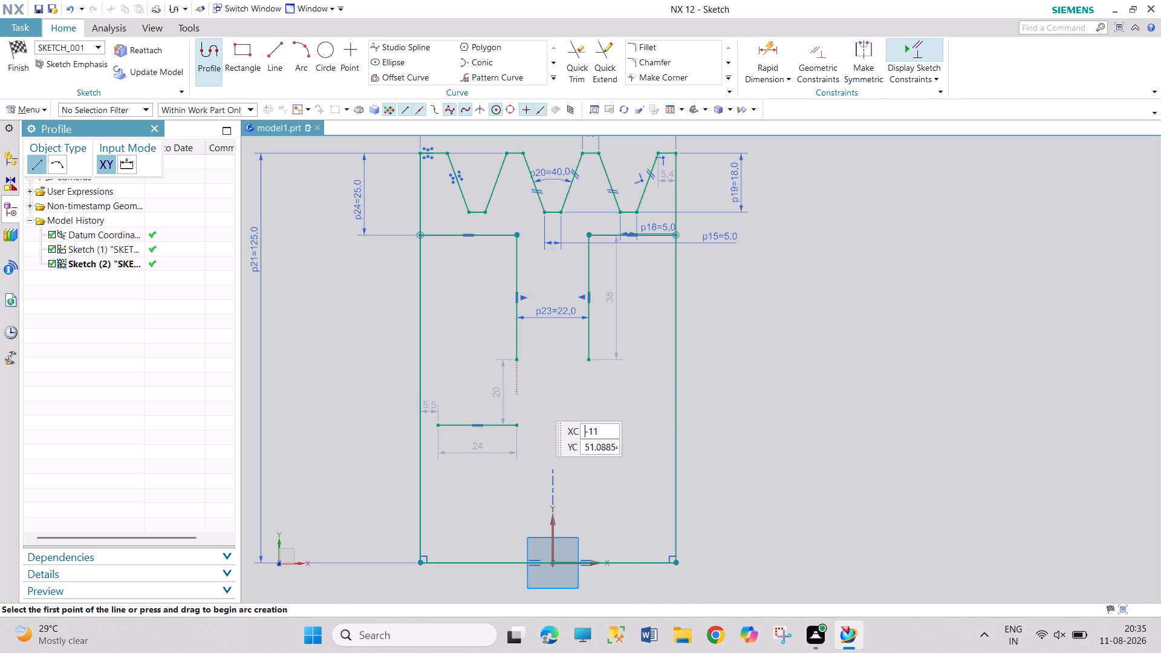
{"action": "key", "text": "Escape"}
{"action": "key", "text": "Escape"}
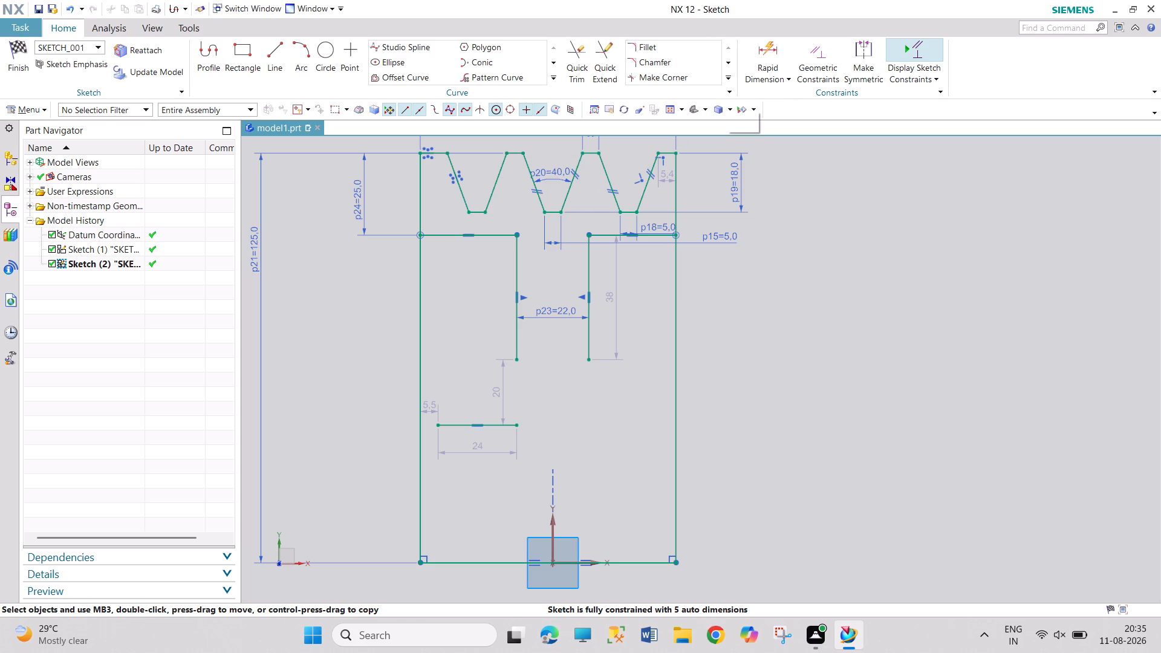
Apply a collinear constraint between the two inner horizontal lines beneath the grooves.
{"action": "left_click", "coordinate": [821, 54]}
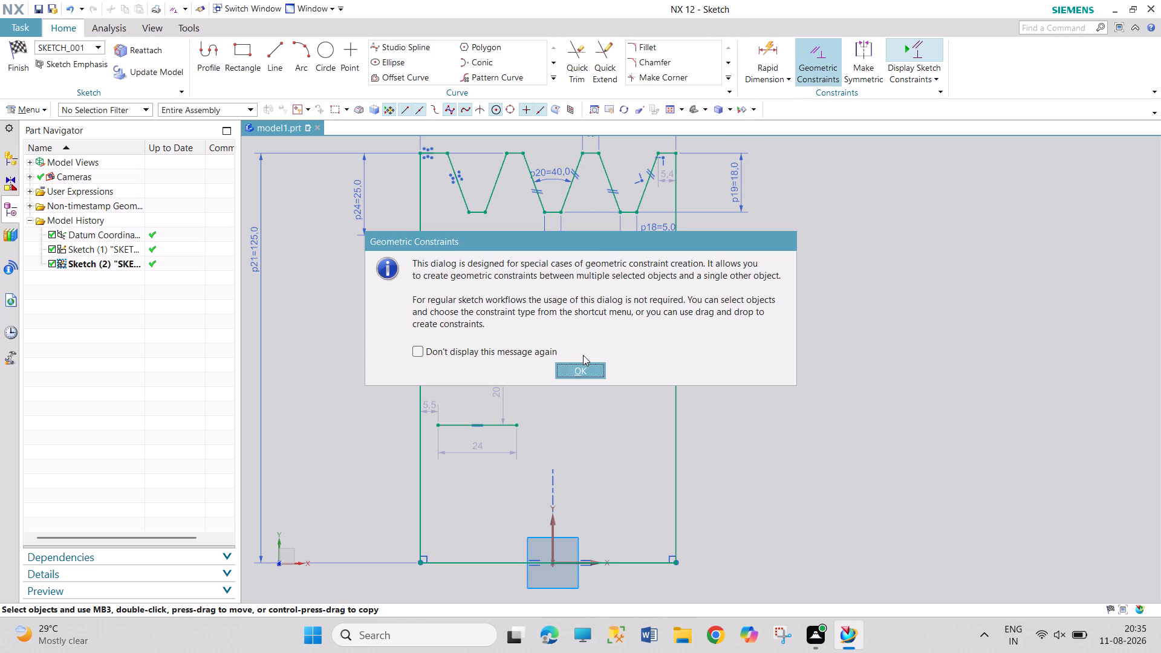
{"action": "left_click", "coordinate": [579, 365]}
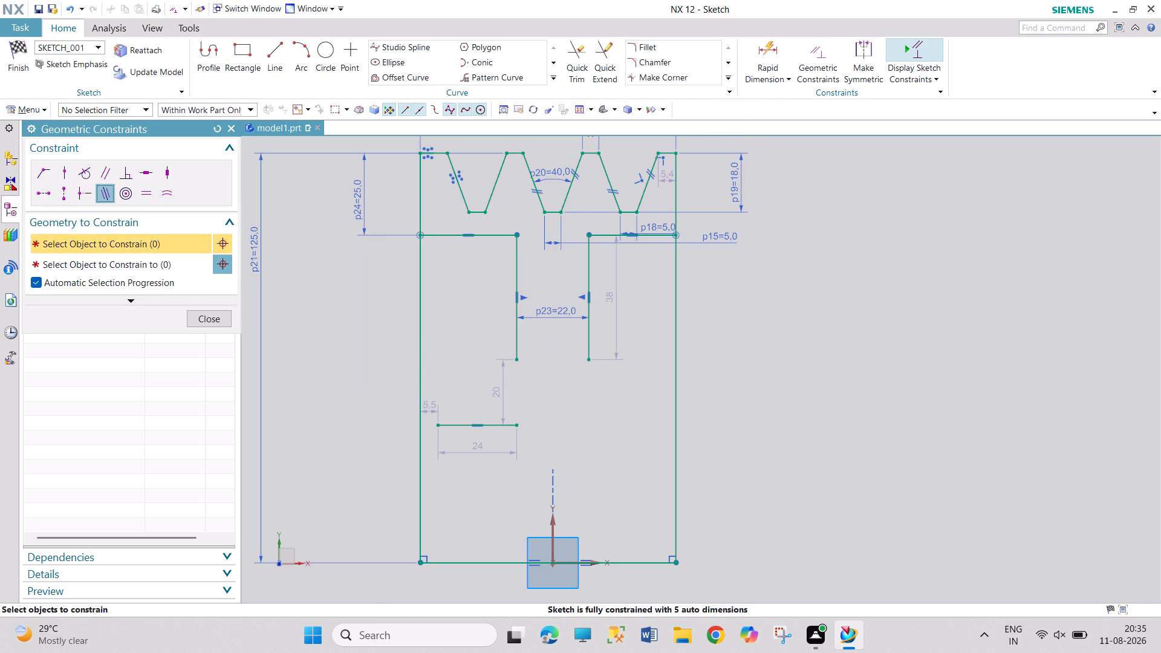
{"action": "left_click", "coordinate": [474, 236]}
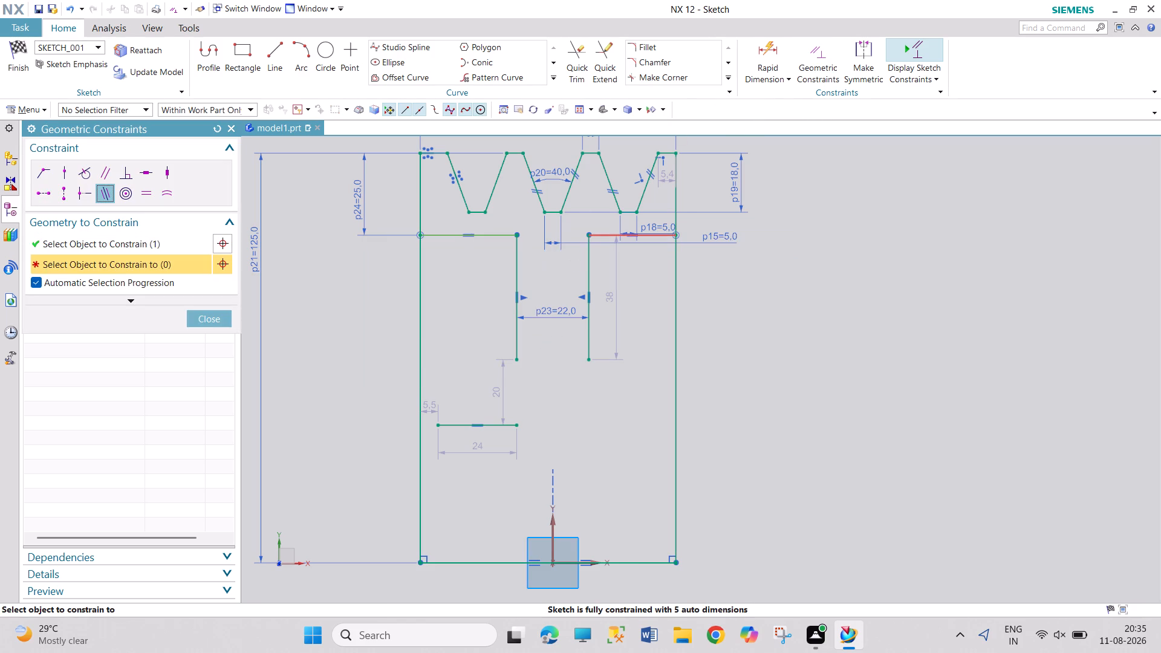
{"action": "left_click", "coordinate": [629, 235]}
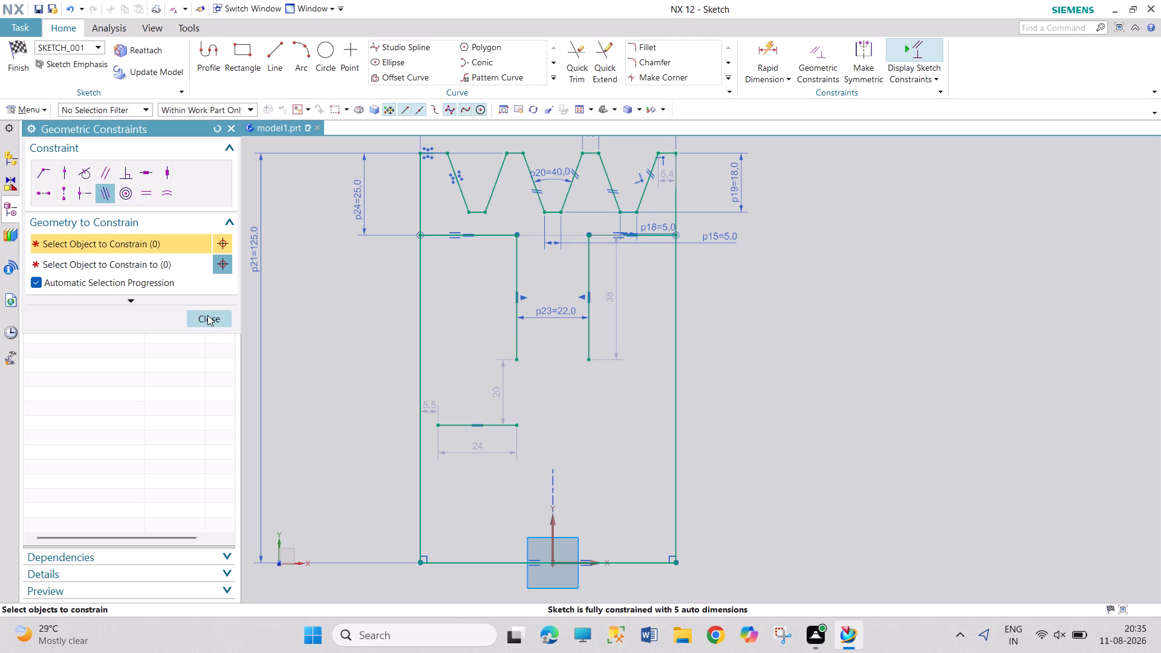
{"action": "left_click", "coordinate": [207, 315]}
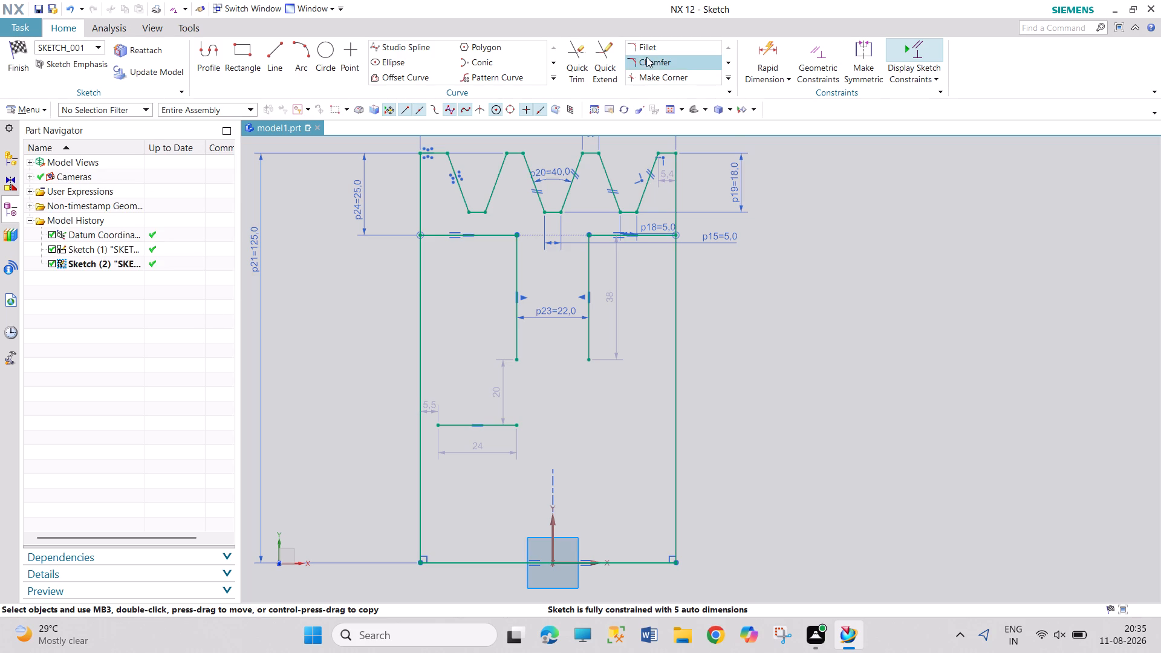
Make a corner between the left inner vertical line's lower end and the short horizontal line beneath it.
{"action": "left_click", "coordinate": [651, 73]}
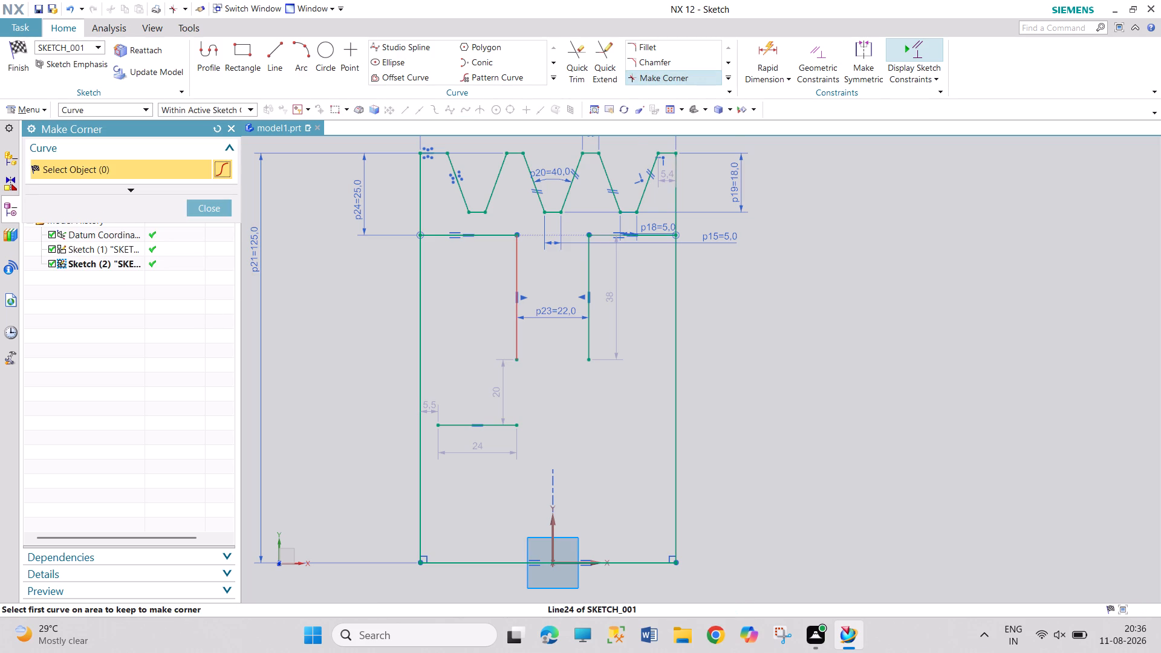
{"action": "left_click", "coordinate": [515, 359]}
{"action": "left_click", "coordinate": [514, 427]}
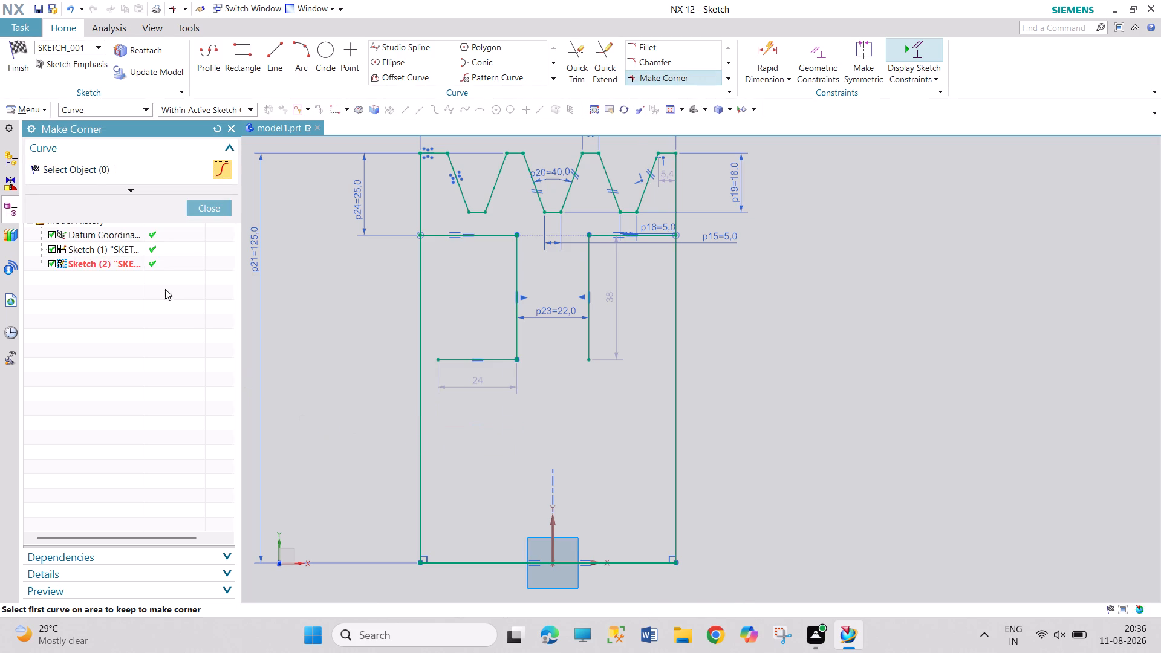
{"action": "left_click", "coordinate": [215, 201]}
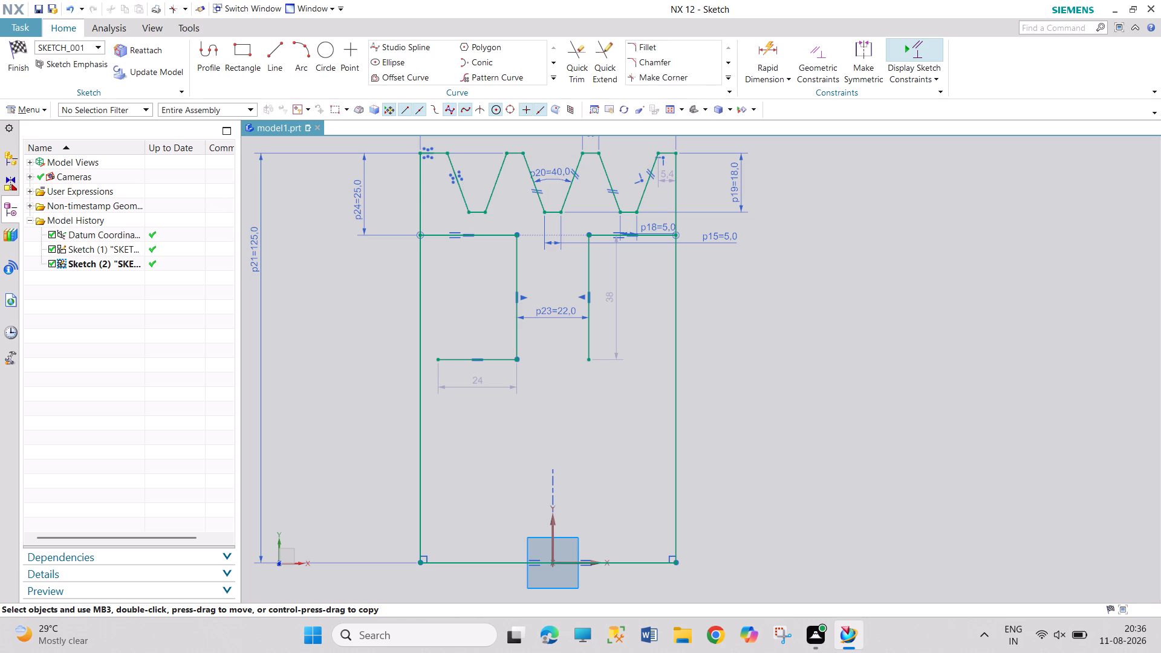
Add a vertical rapid dimension between the profile's bottom line and the short horizontal line, placed outside the left edge, and set it to 25 mm.
{"action": "left_click", "coordinate": [771, 49]}
{"action": "left_click", "coordinate": [489, 562]}
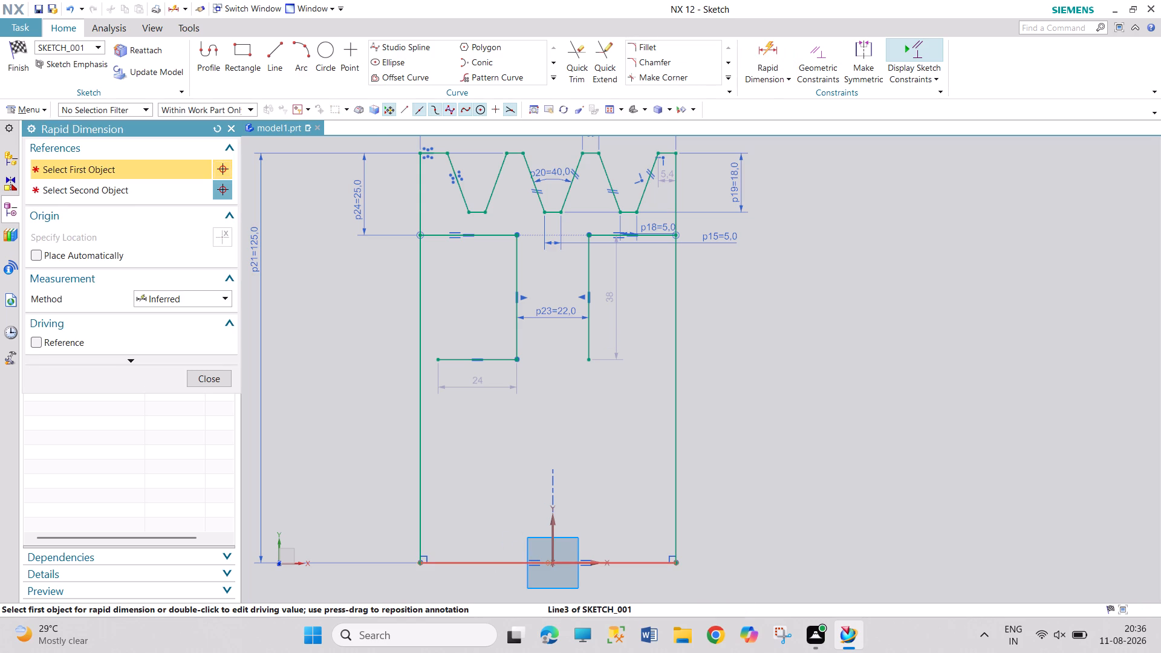
{"action": "left_click", "coordinate": [499, 359]}
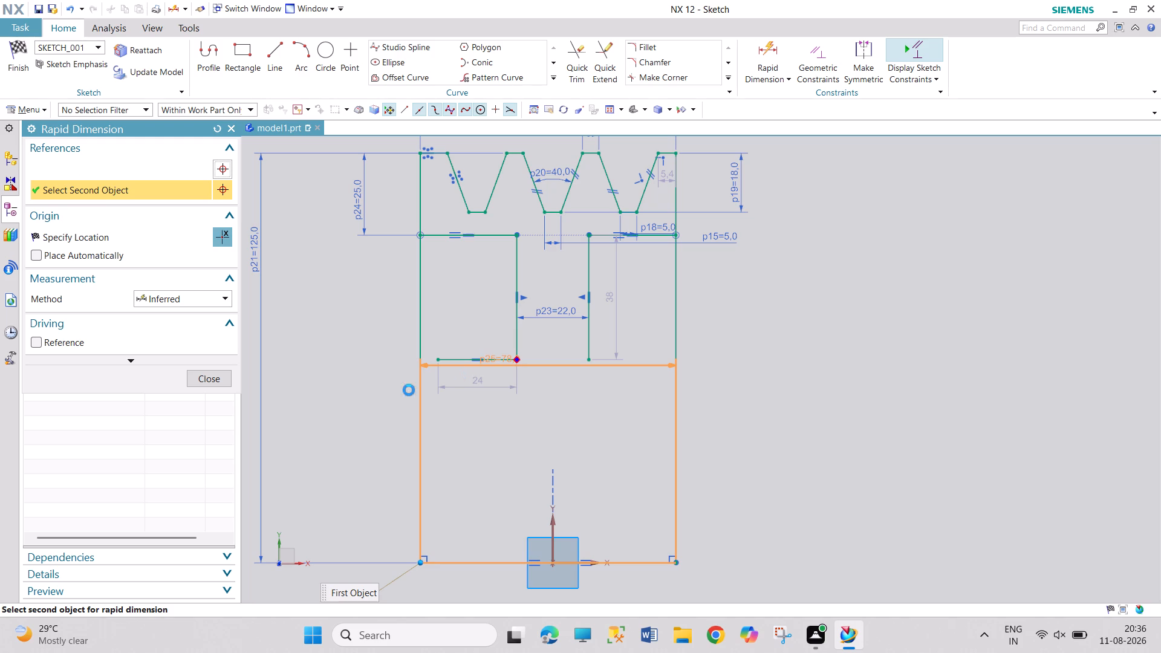
{"action": "left_click", "coordinate": [354, 429]}
{"action": "type", "text": "25"}
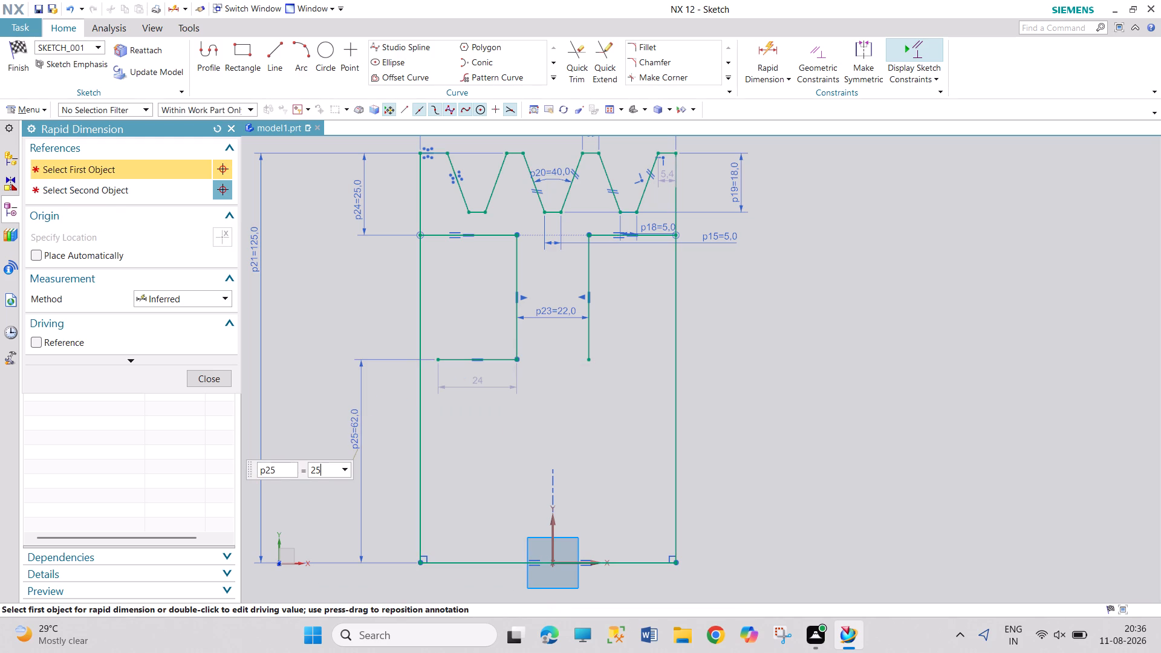
{"action": "key", "text": "Return"}
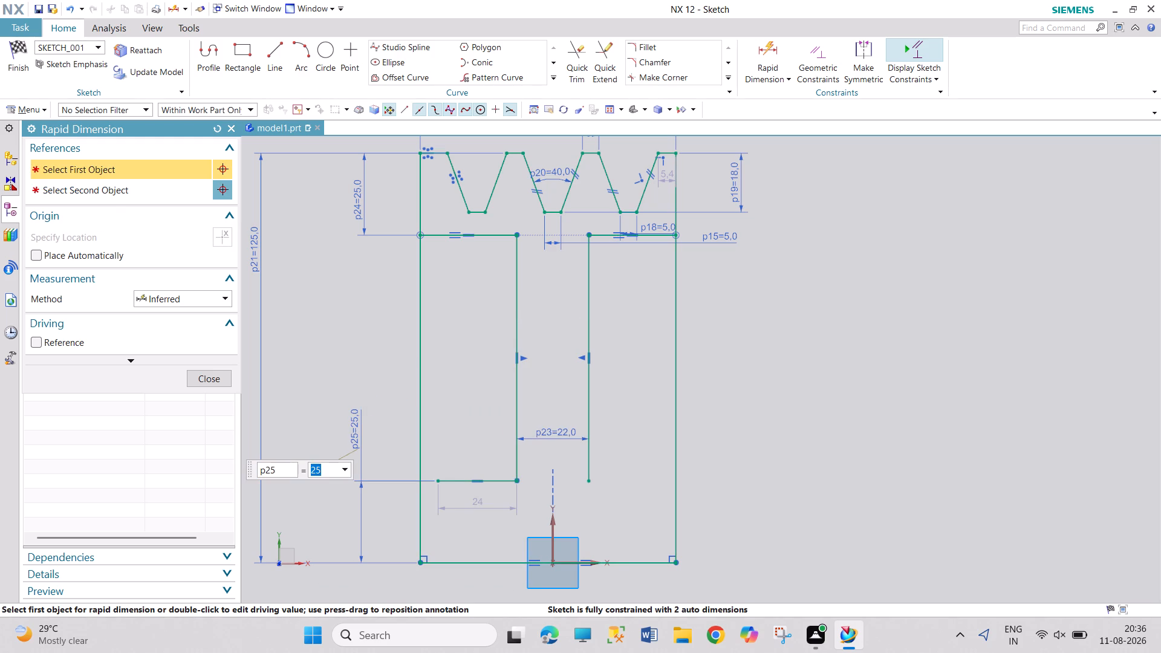
{"action": "left_click", "coordinate": [223, 381]}
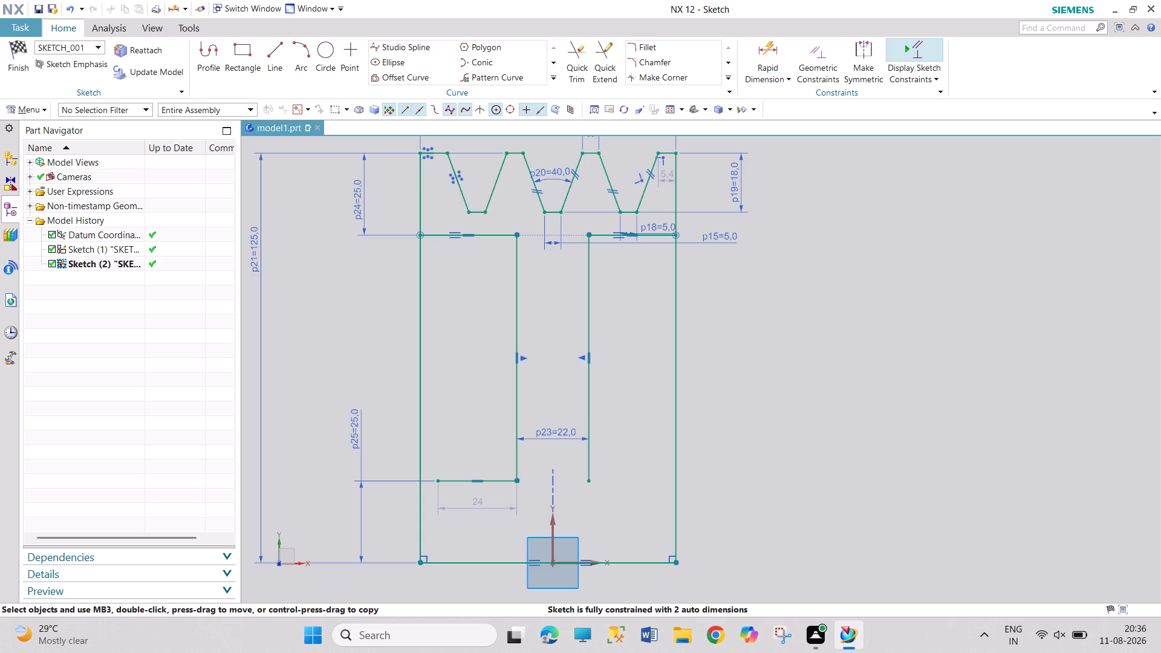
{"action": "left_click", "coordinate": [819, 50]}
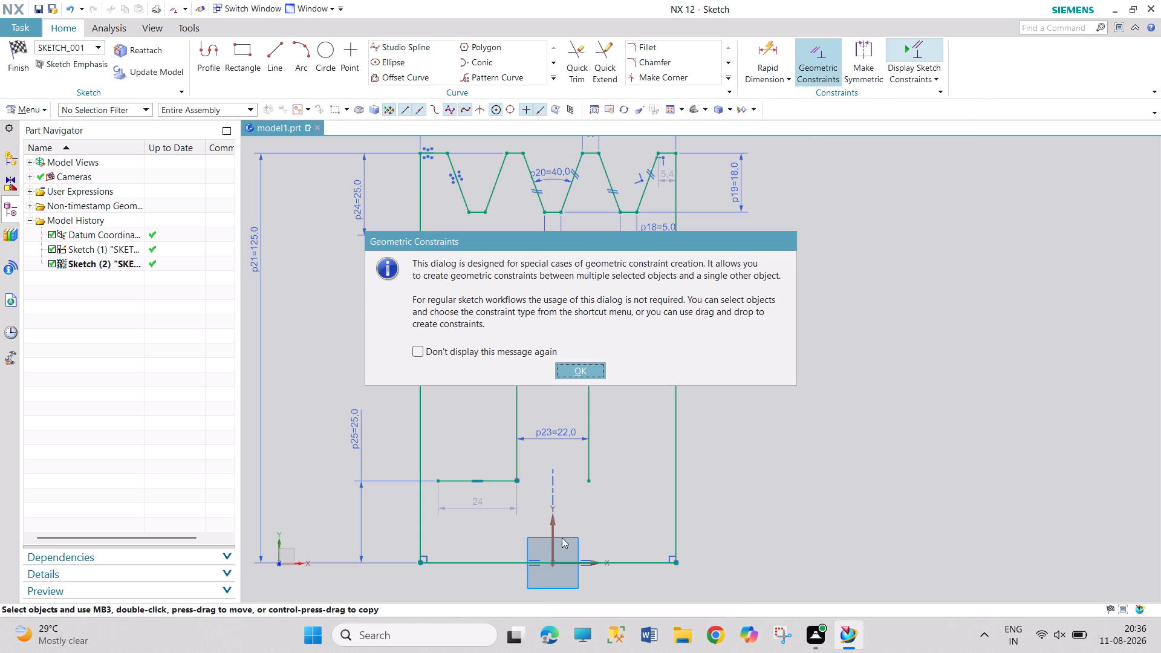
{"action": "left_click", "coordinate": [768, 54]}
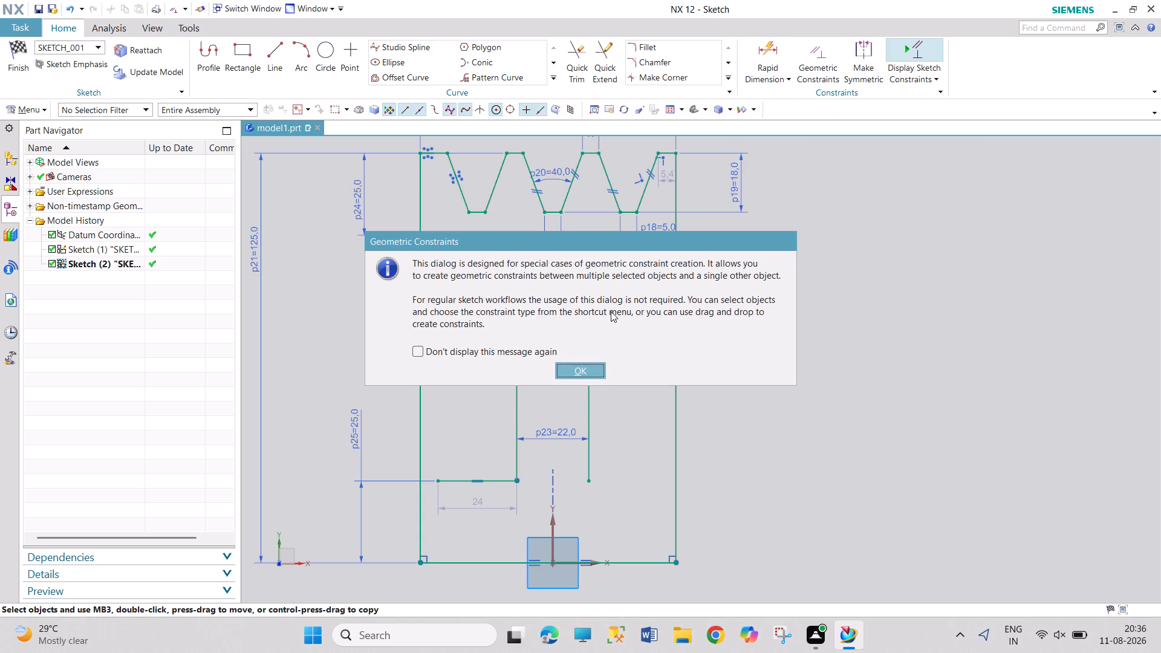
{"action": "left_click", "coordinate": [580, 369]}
Add a horizontal rapid dimension from the Y axis to the short horizontal line's left end, placed below the profile.
{"action": "left_click", "coordinate": [759, 54]}
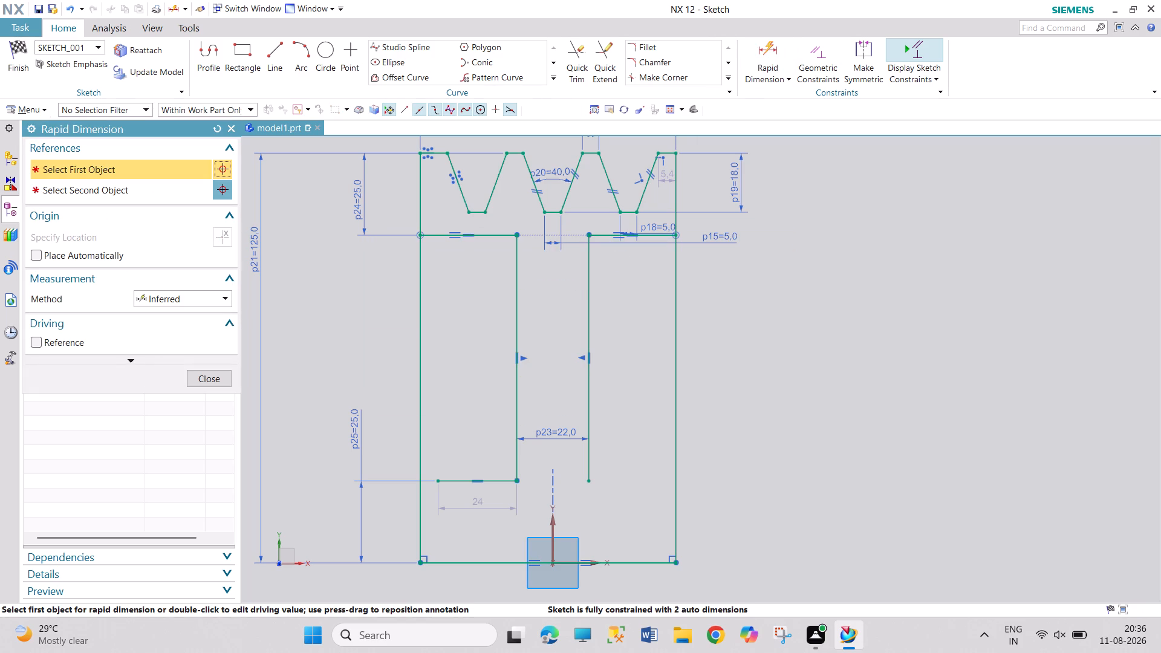
{"action": "left_click", "coordinate": [553, 538]}
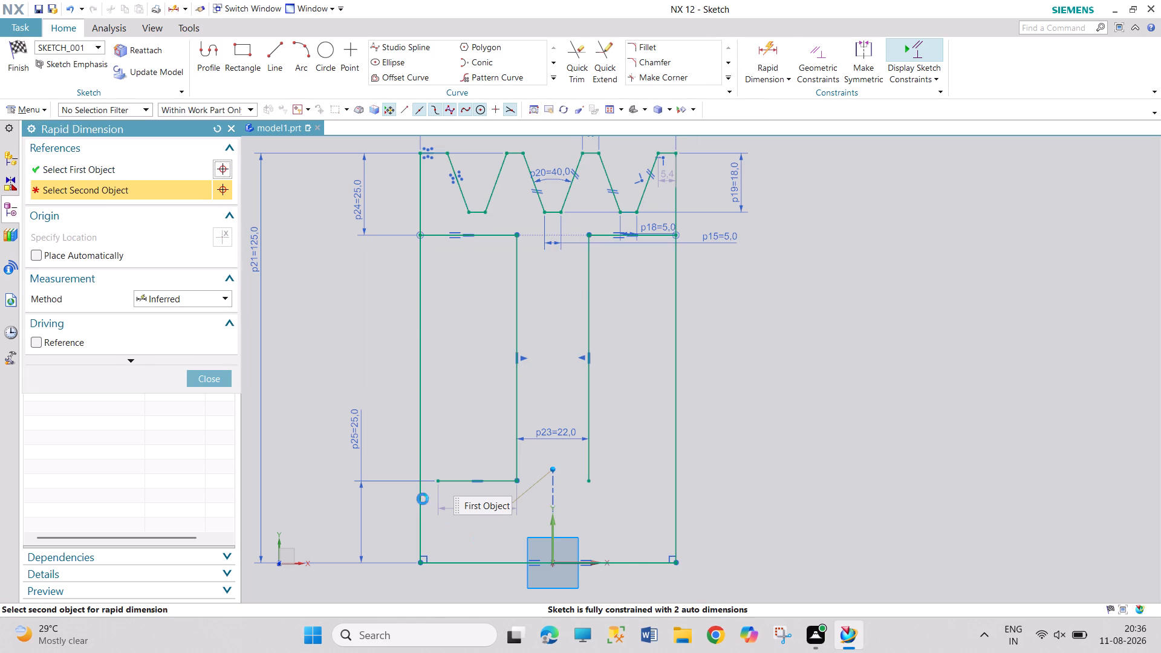
{"action": "left_click", "coordinate": [437, 479]}
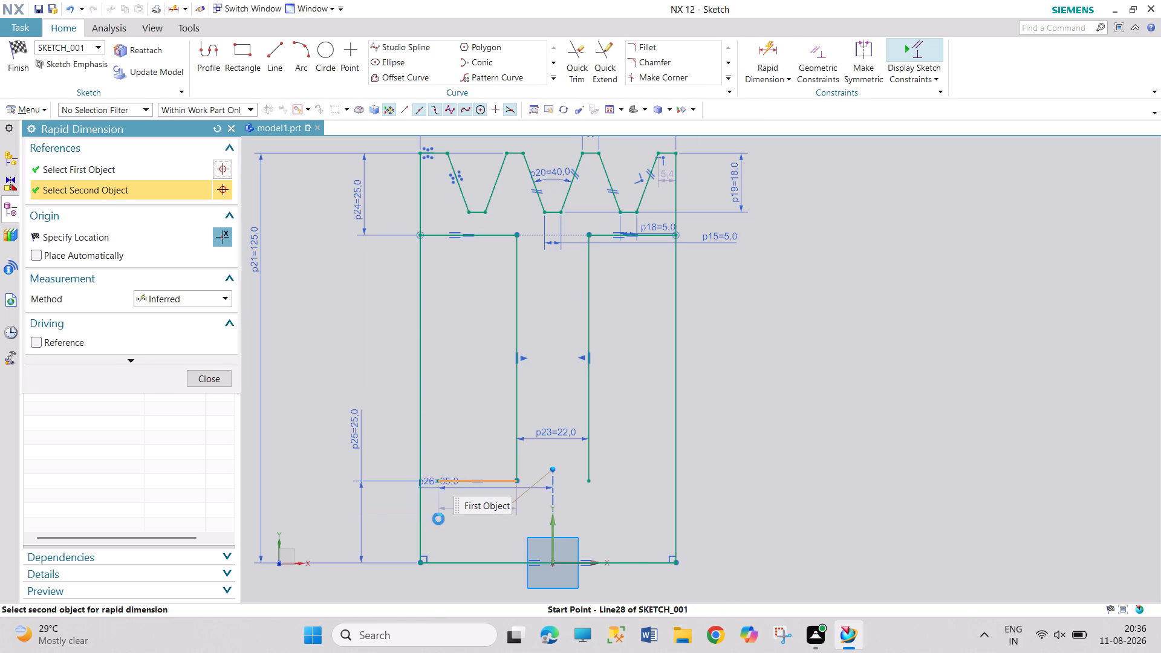
{"action": "left_click", "coordinate": [473, 589]}
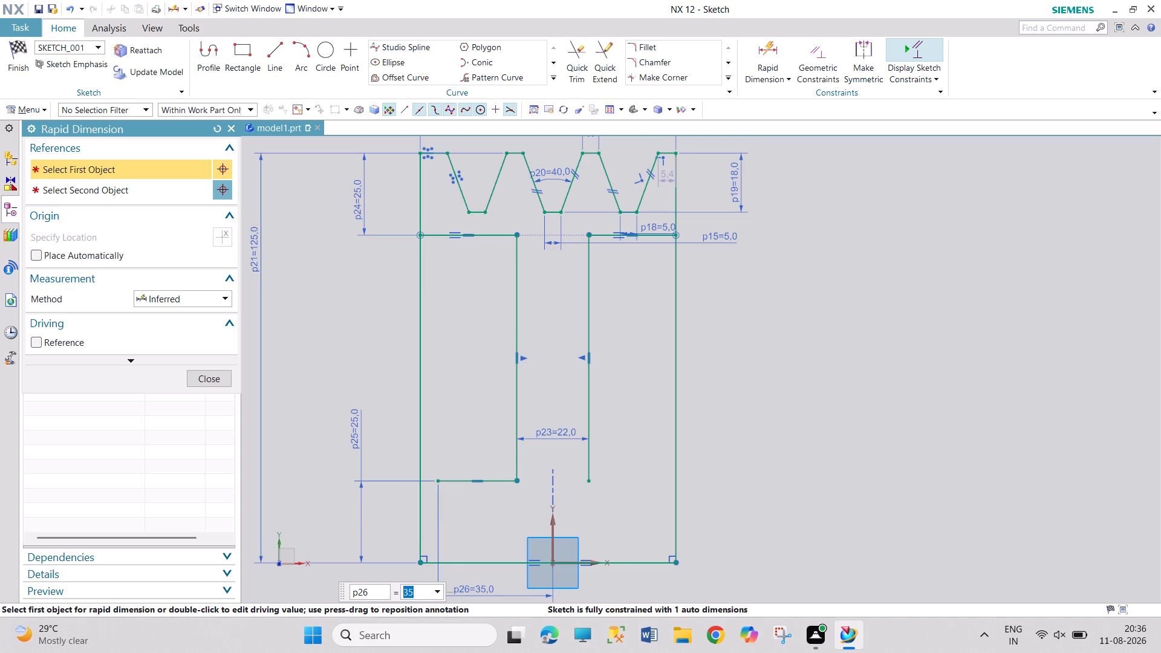
{"action": "left_click", "coordinate": [221, 377]}
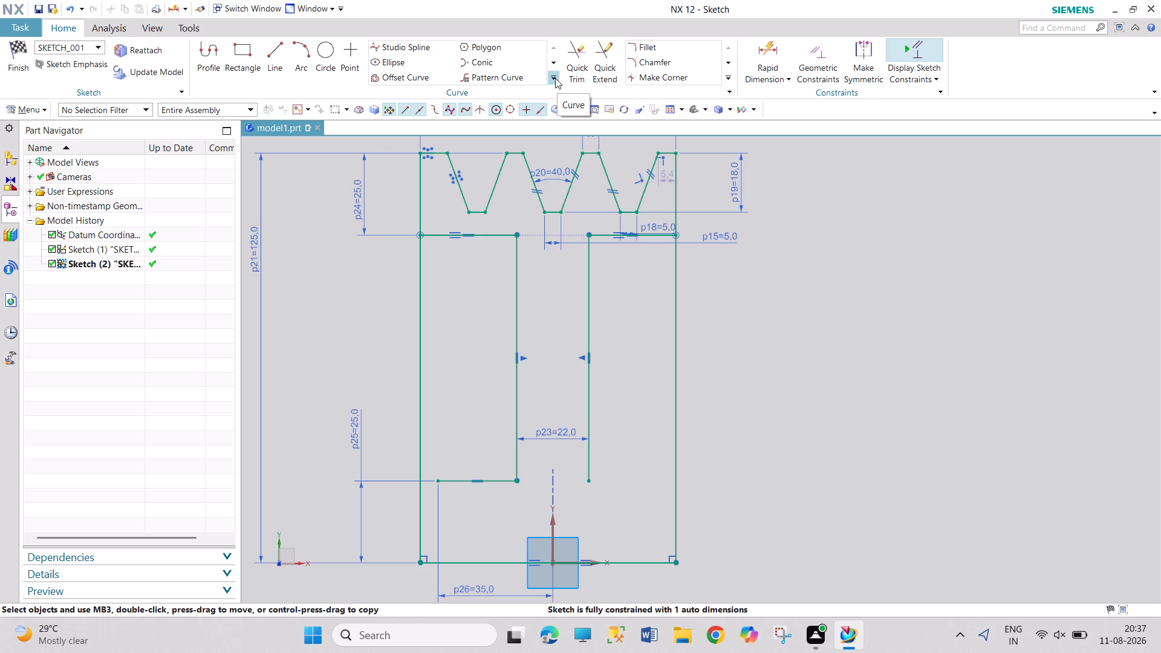
Draw connected profile lines from the short horizontal line's left end: about 18 mm vertically down, and about 47 mm horizontally to the right.
{"action": "left_click", "coordinate": [209, 67]}
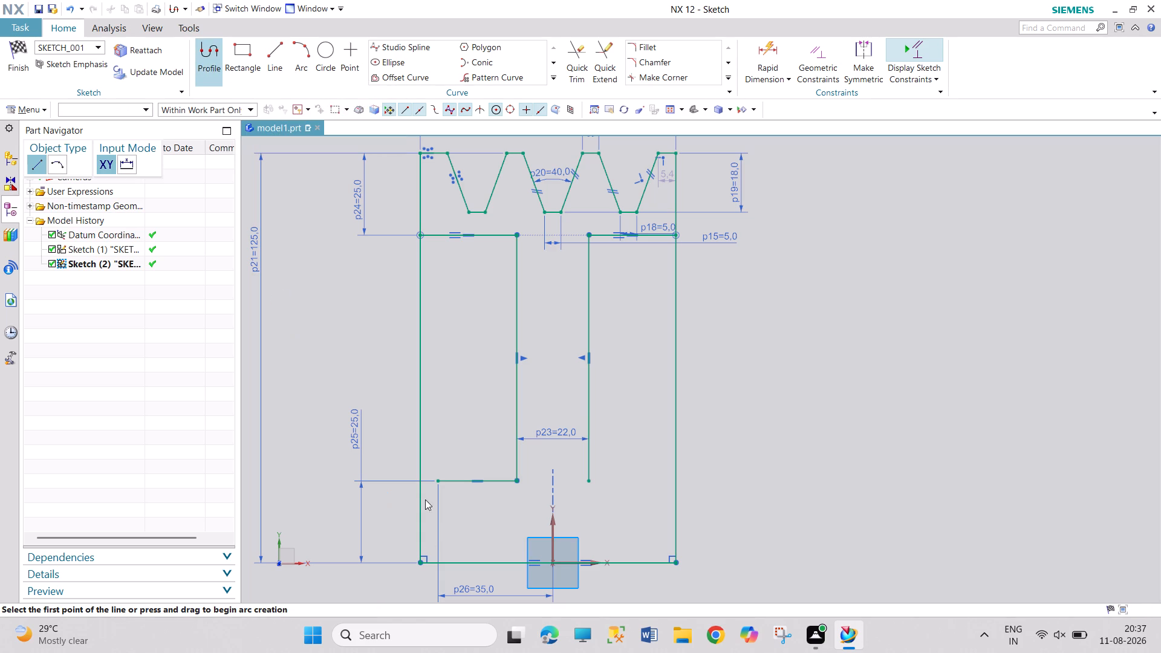
{"action": "left_click", "coordinate": [438, 481]}
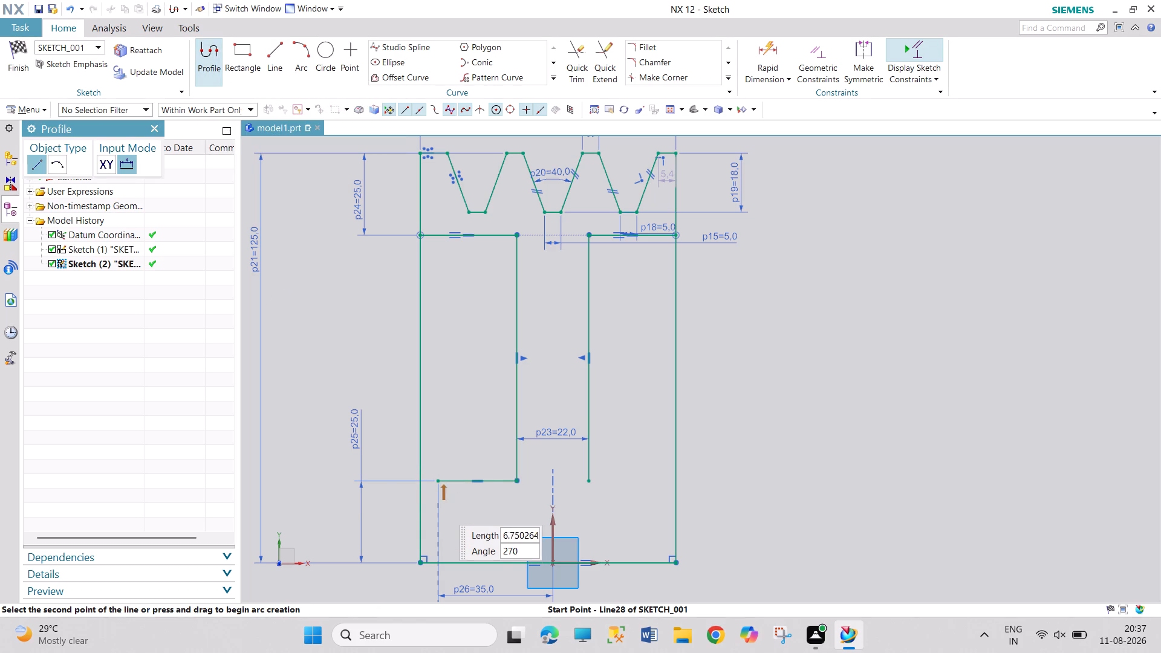
{"action": "left_click", "coordinate": [440, 541]}
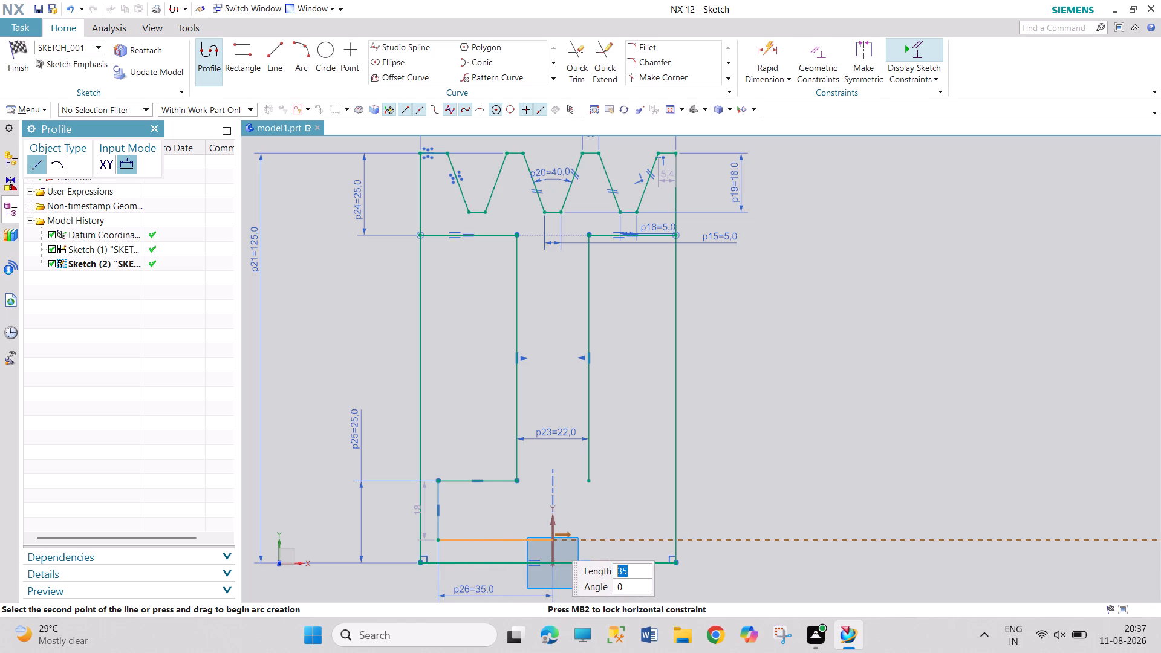
{"action": "left_click", "coordinate": [592, 539]}
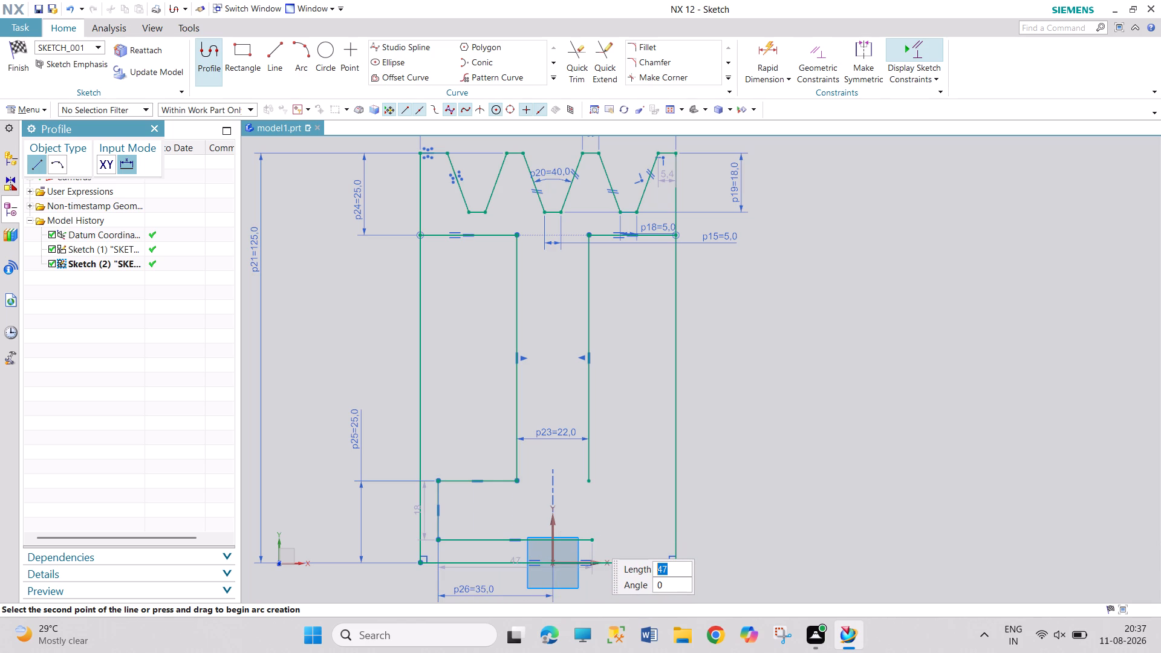
{"action": "key", "text": "Escape"}
{"action": "key", "text": "Escape"}
{"action": "key", "text": "Escape"}
{"action": "key", "text": "Escape"}
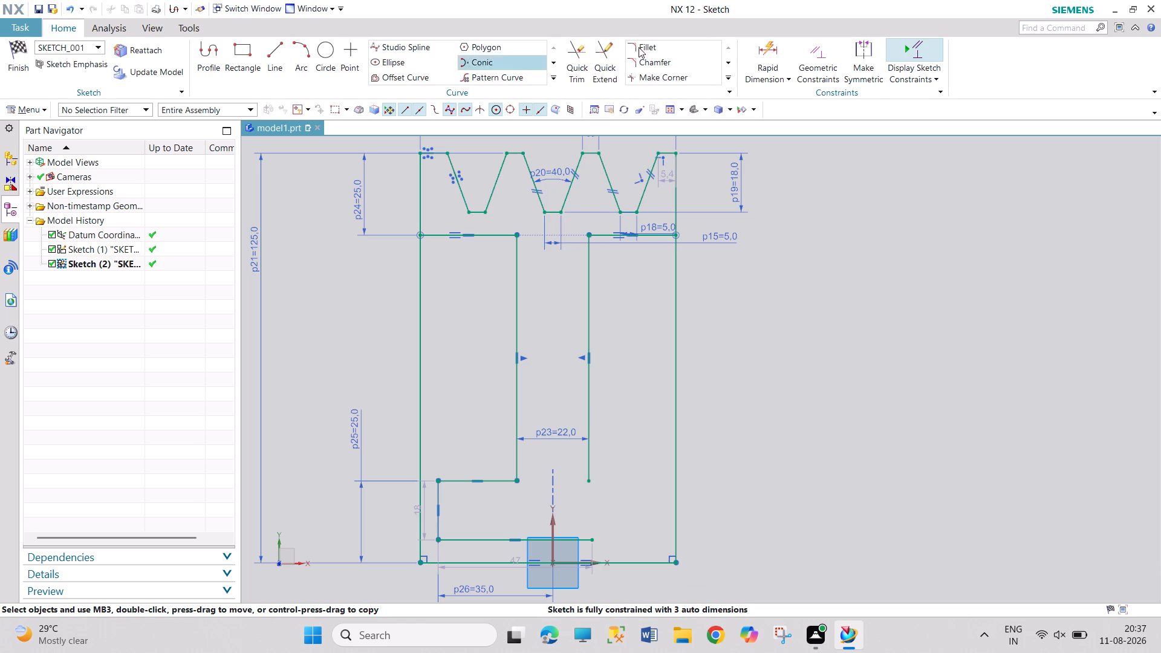
Add a vertical rapid dimension between the profile's bottom line and the hub's lower horizontal line, placed outside the left edge, and set it to 12.5 mm.
{"action": "left_click", "coordinate": [774, 44]}
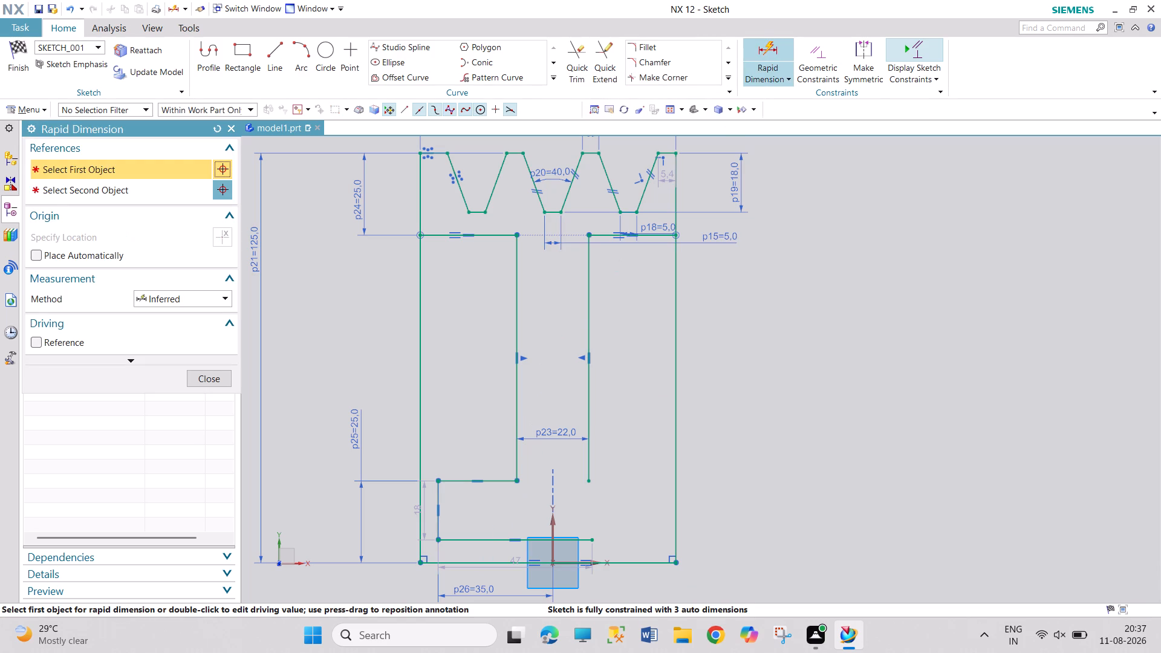
{"action": "left_click", "coordinate": [485, 562]}
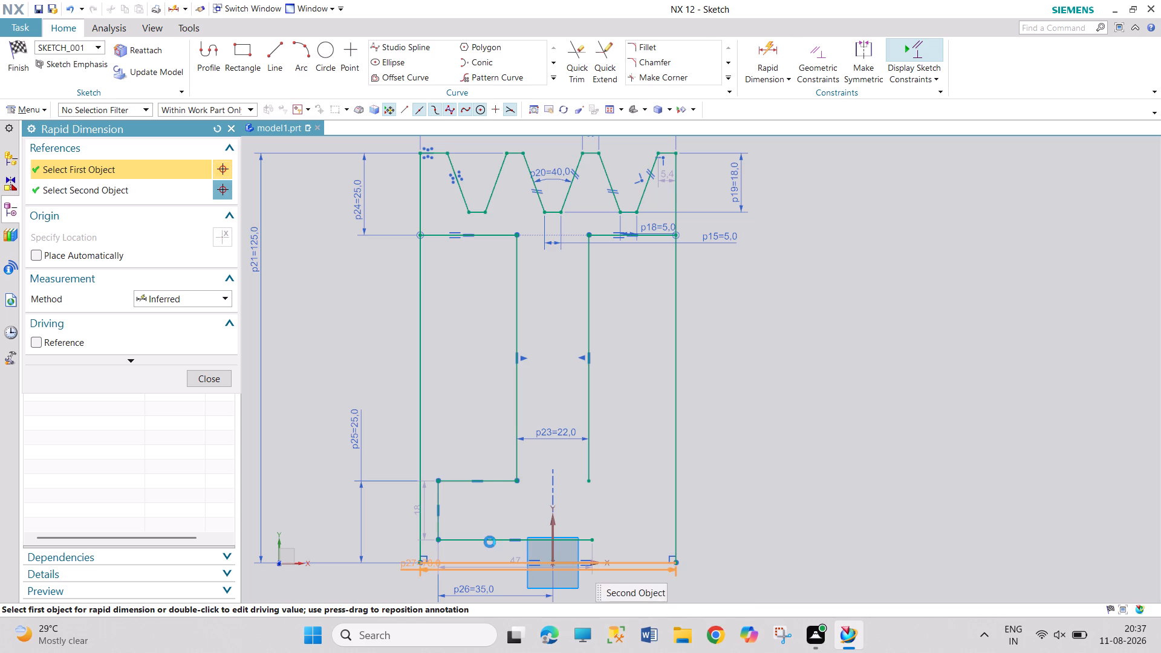
{"action": "left_click", "coordinate": [490, 539]}
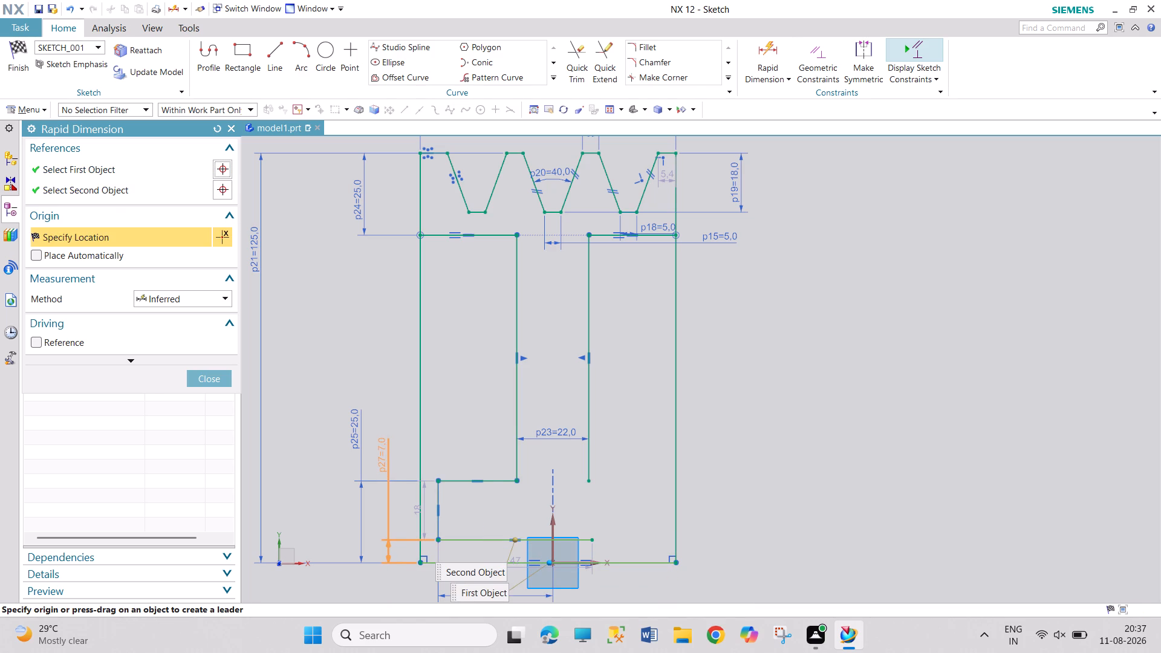
{"action": "left_click", "coordinate": [382, 455]}
{"action": "type", "text": "12."}
{"action": "key", "text": "5"}
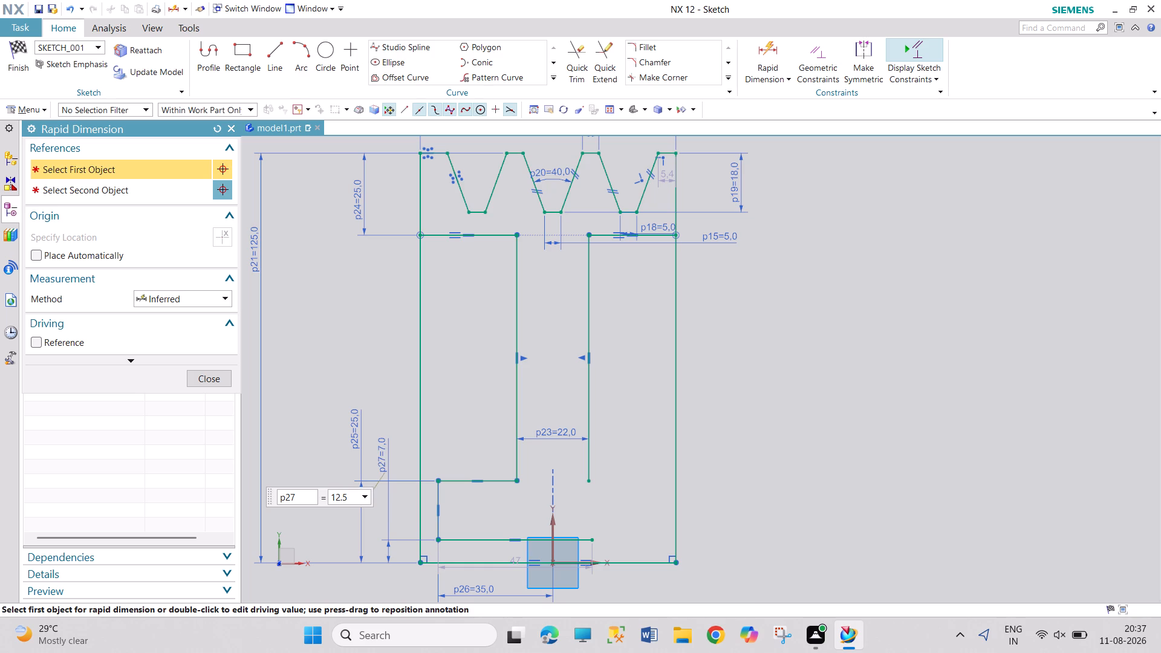
{"action": "key", "text": "Return"}
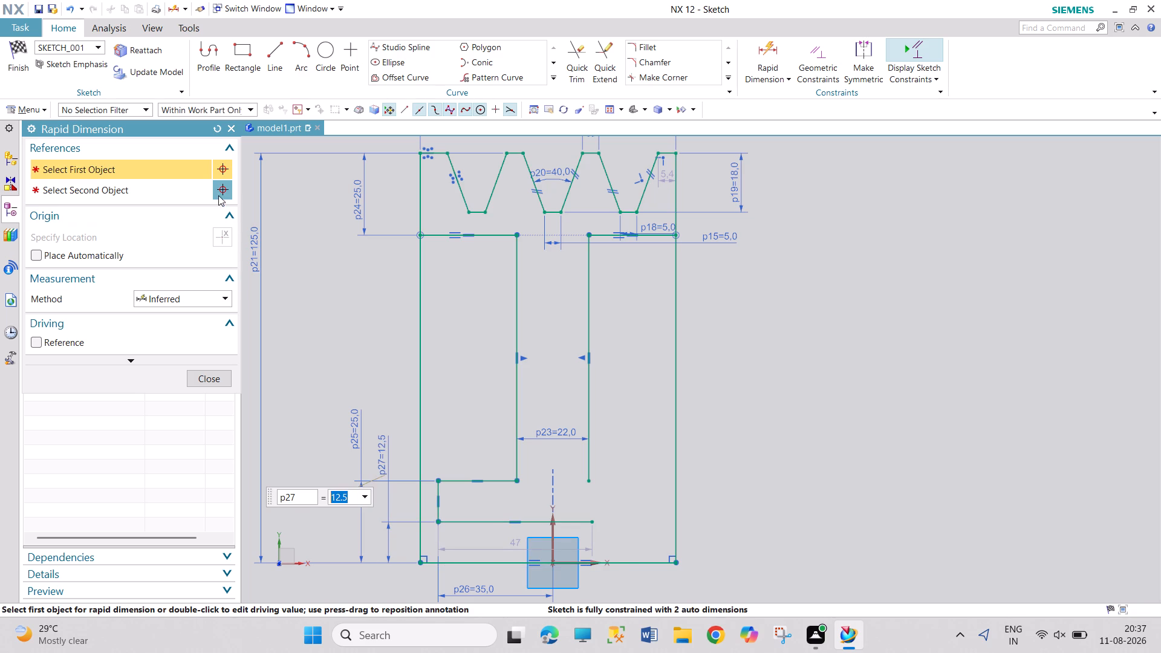
{"action": "left_click", "coordinate": [233, 127]}
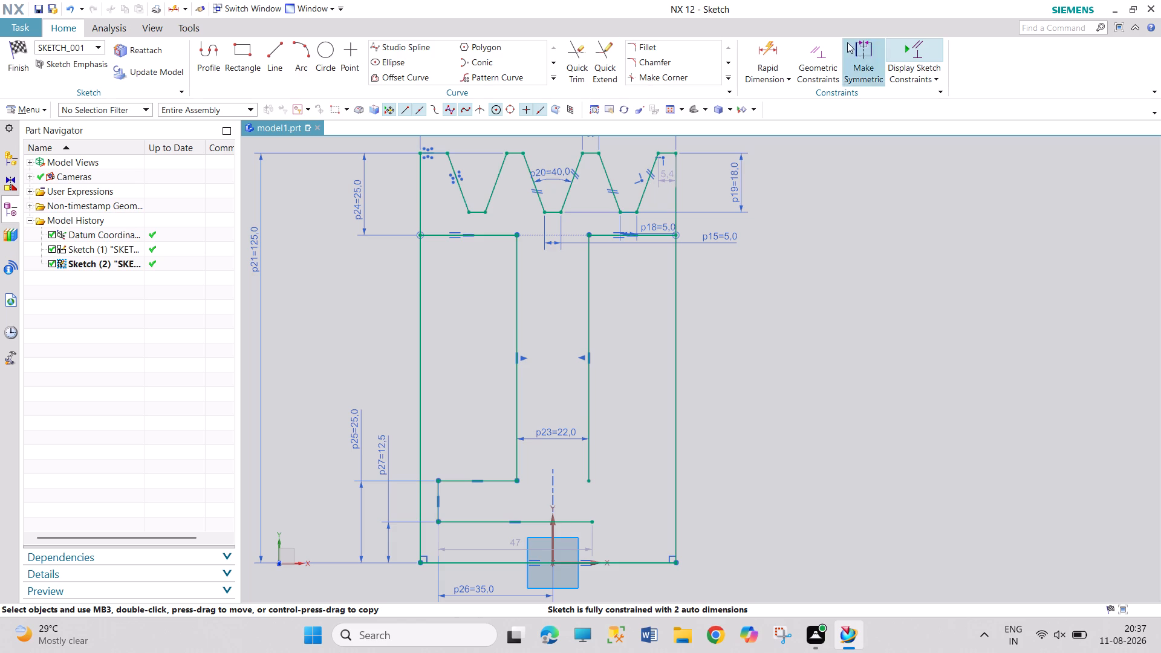
Mirror the hub's short upper horizontal line and its left vertical line about the sketch's vertical axis.
{"action": "left_click", "coordinate": [550, 75]}
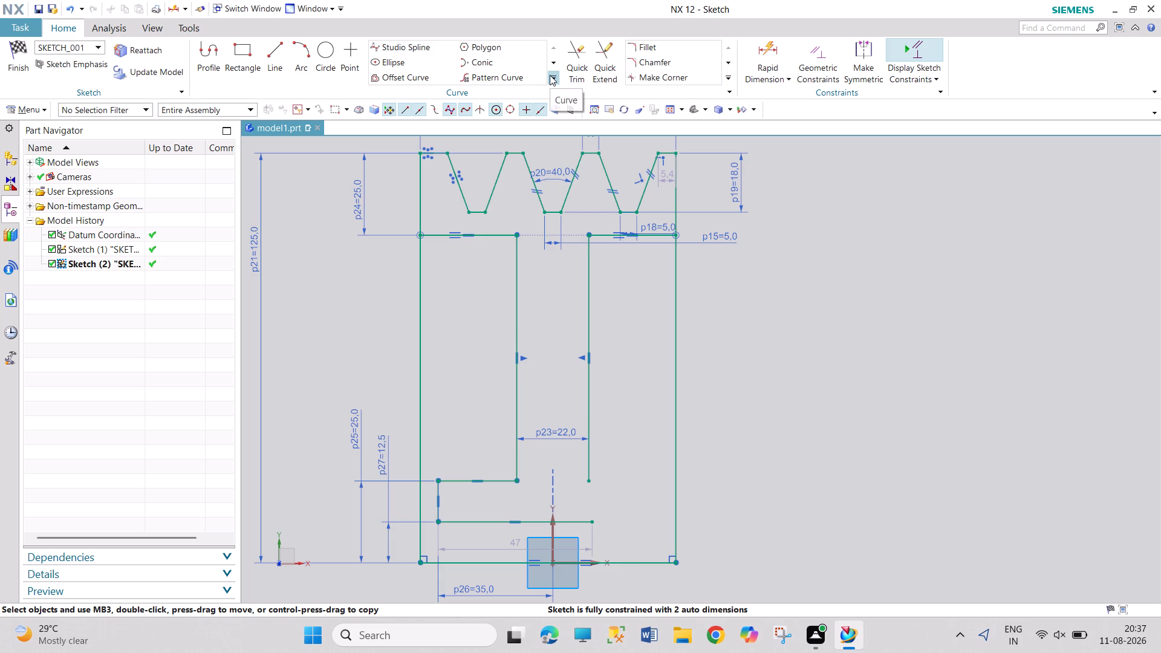
{"action": "left_click", "coordinate": [426, 91]}
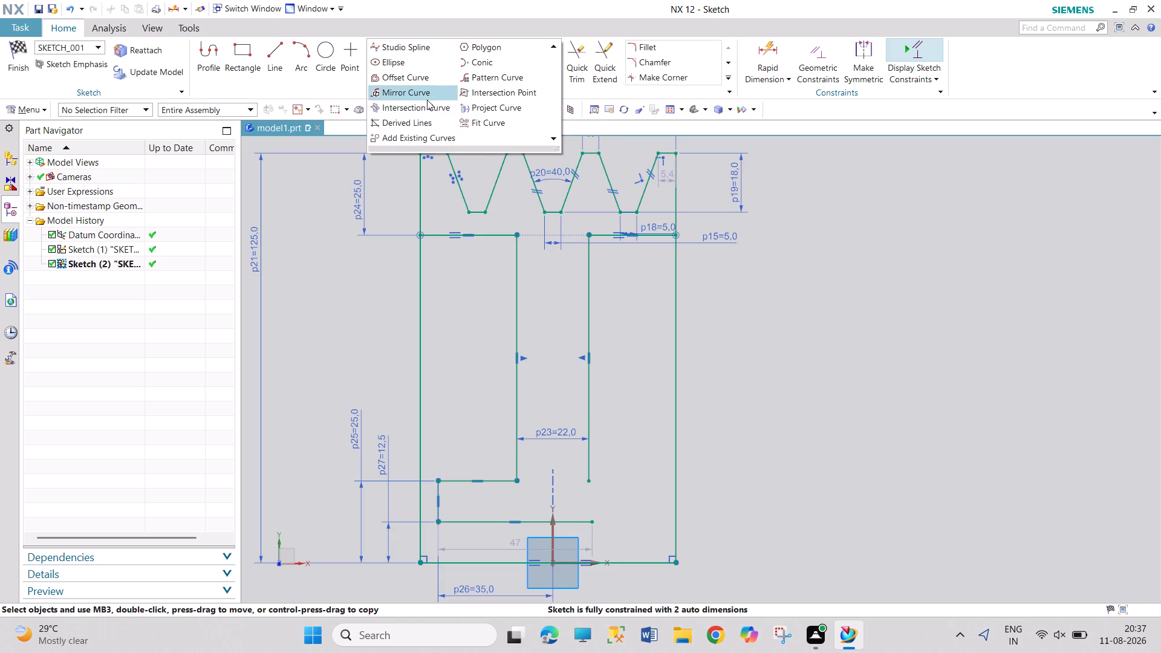
{"action": "left_click", "coordinate": [478, 481]}
{"action": "left_click", "coordinate": [436, 496]}
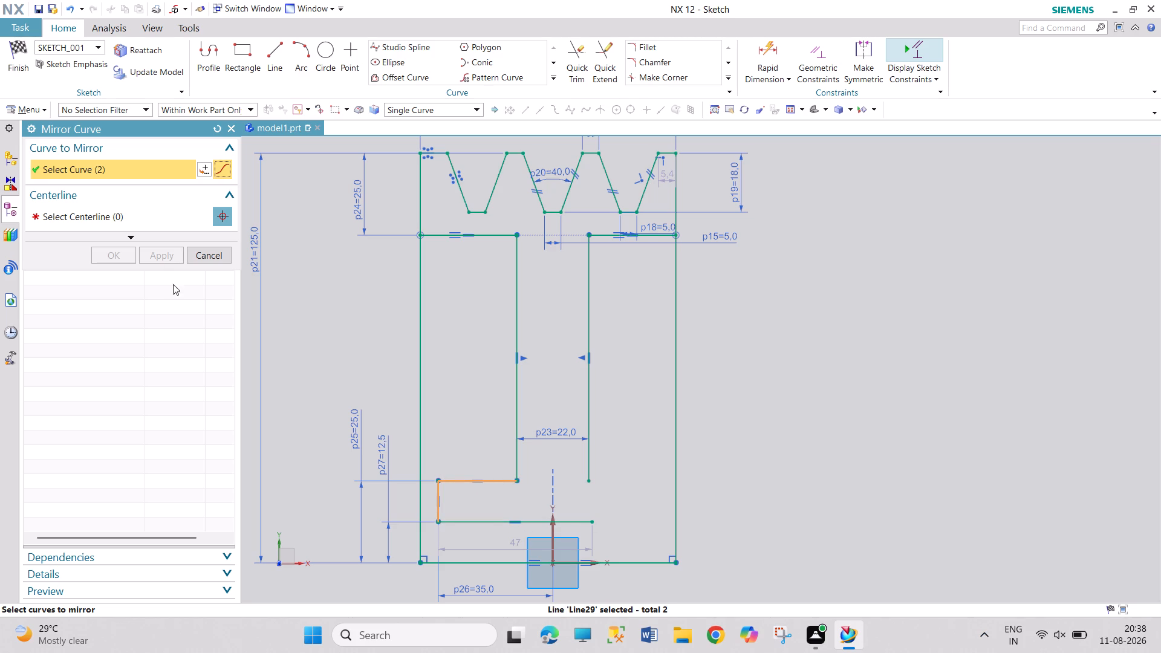
{"action": "left_click", "coordinate": [152, 221]}
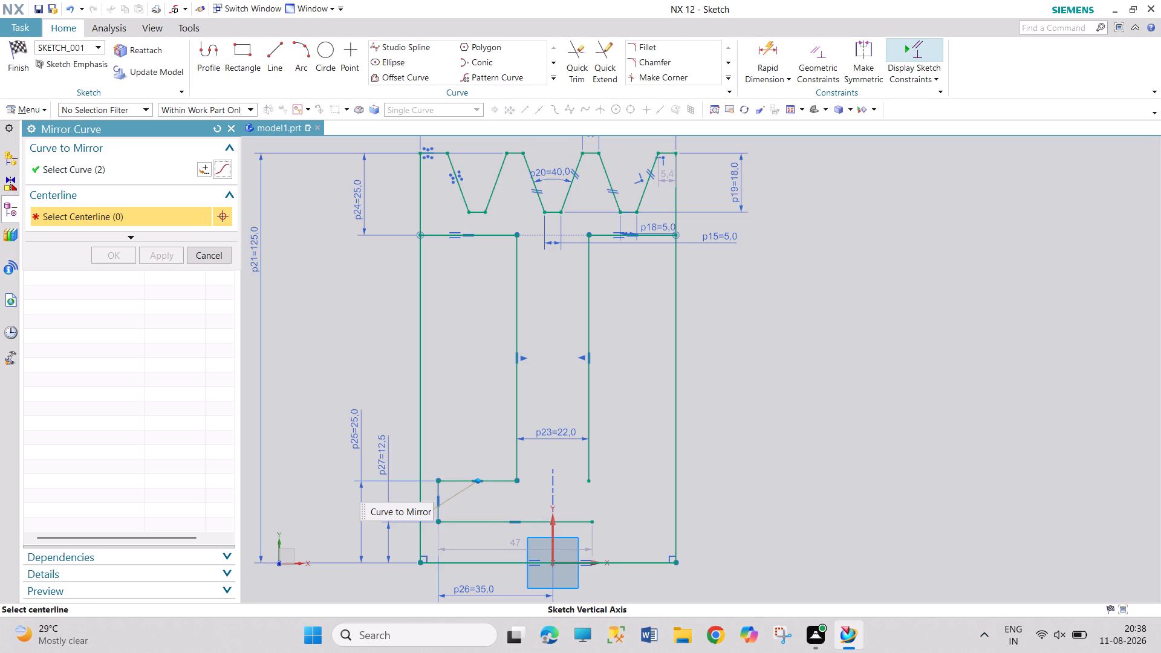
{"action": "left_click", "coordinate": [550, 543]}
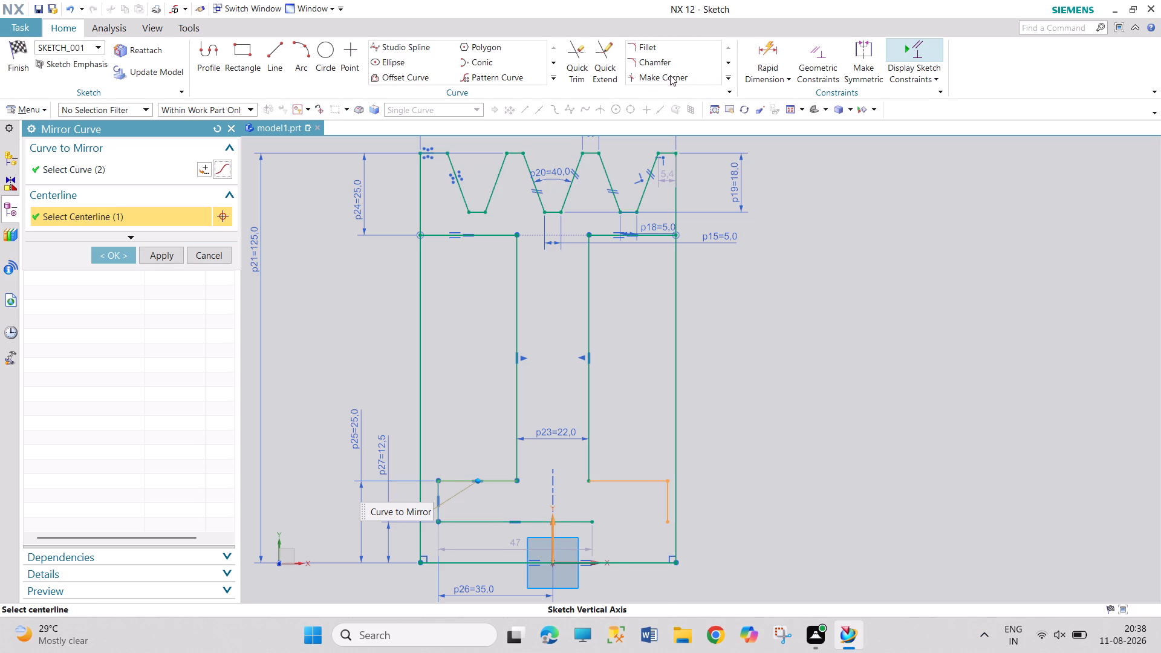
Make a corner between the hub's lower horizontal line and the mirrored vertical line on the right.
{"action": "left_click", "coordinate": [670, 75]}
{"action": "left_click", "coordinate": [589, 521]}
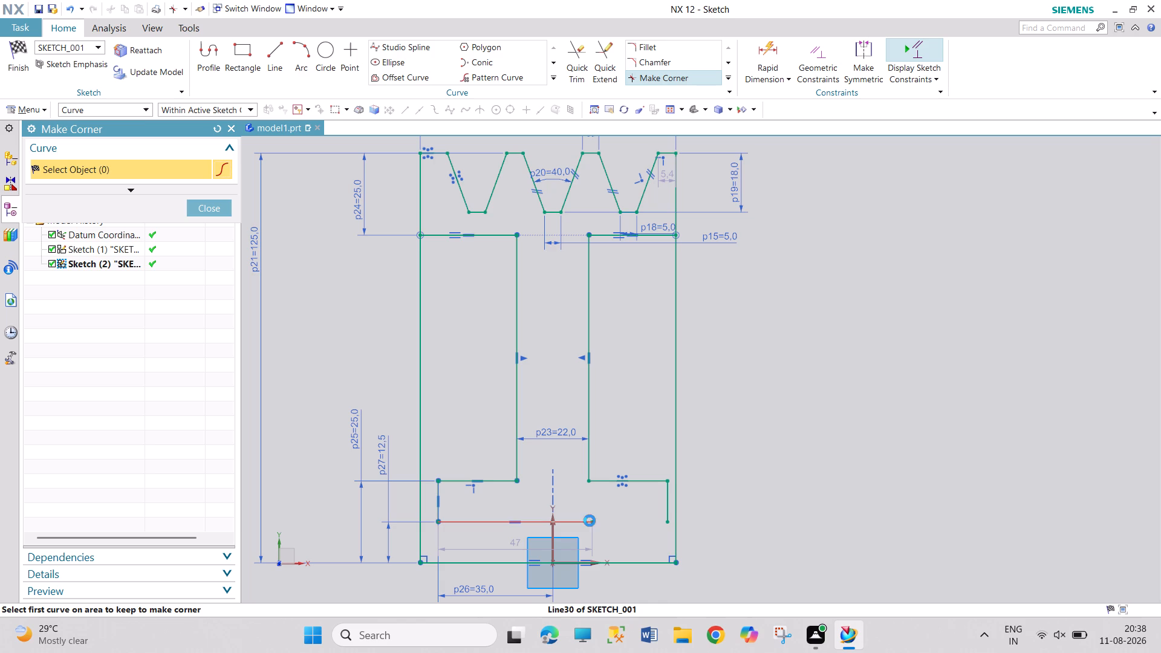
{"action": "left_click", "coordinate": [668, 520]}
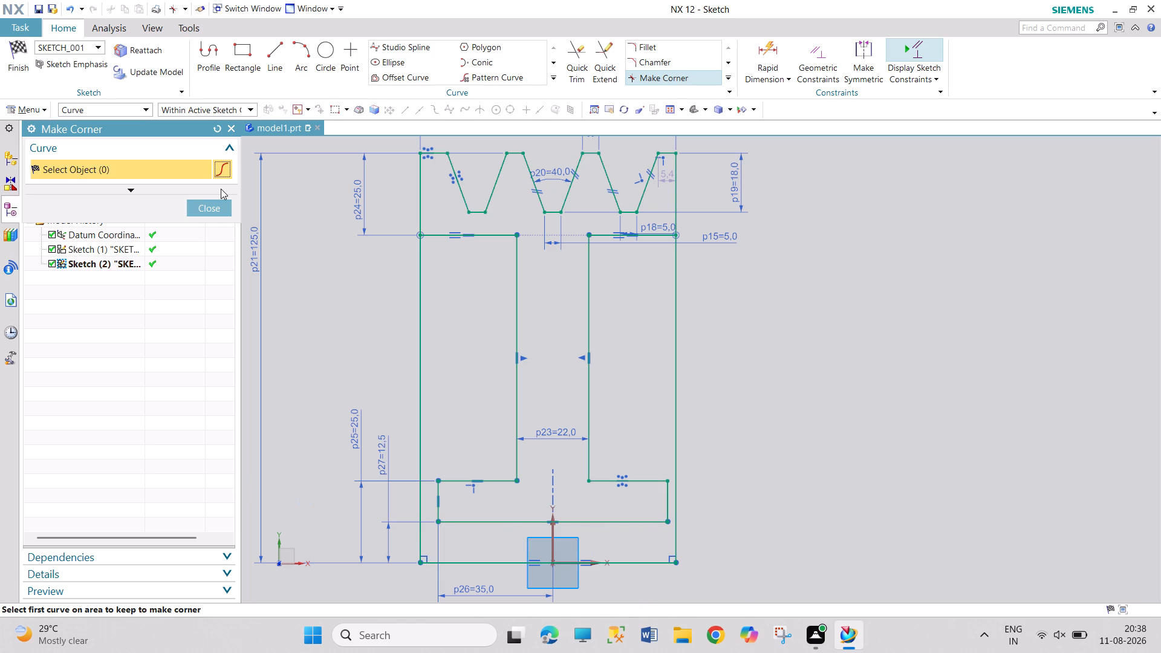
{"action": "left_click", "coordinate": [220, 208]}
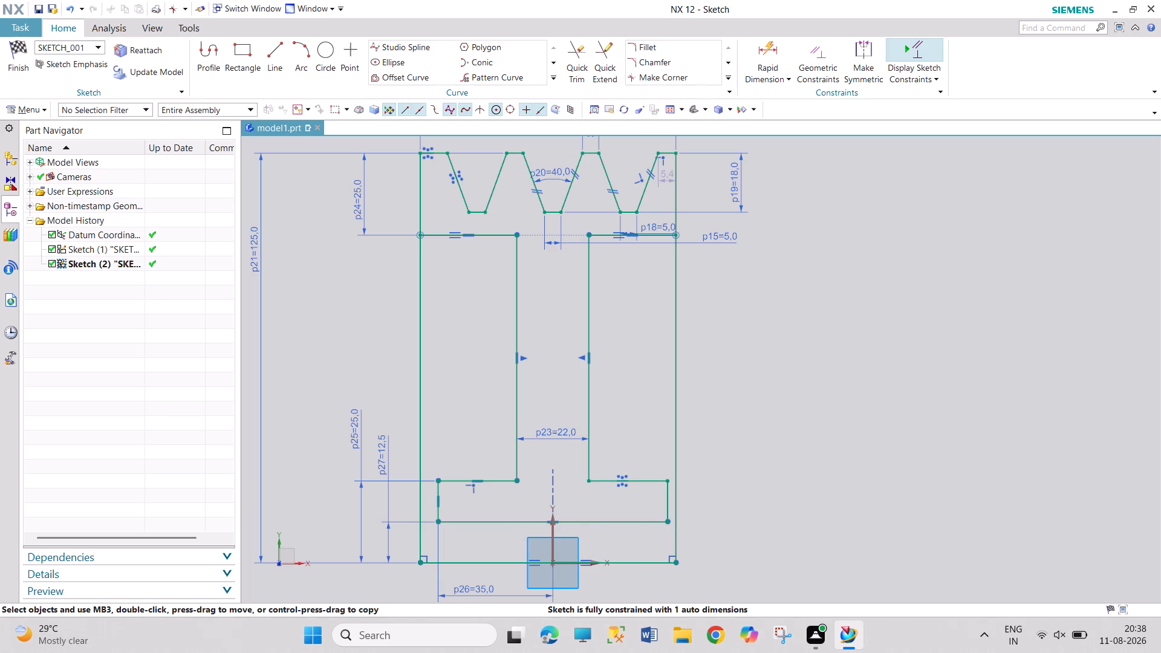
Quick-trim the left and right outer vertical lines below the rim and remove the profile's bottom line along the X axis.
{"action": "left_click", "coordinate": [575, 56]}
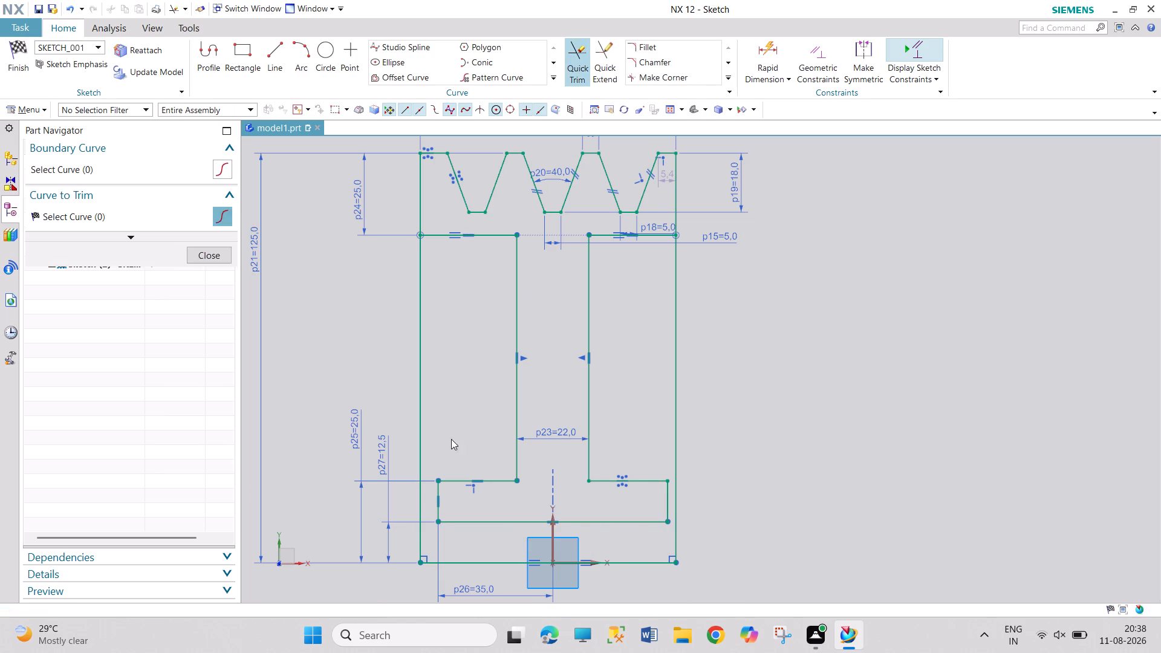
{"action": "left_click", "coordinate": [417, 404]}
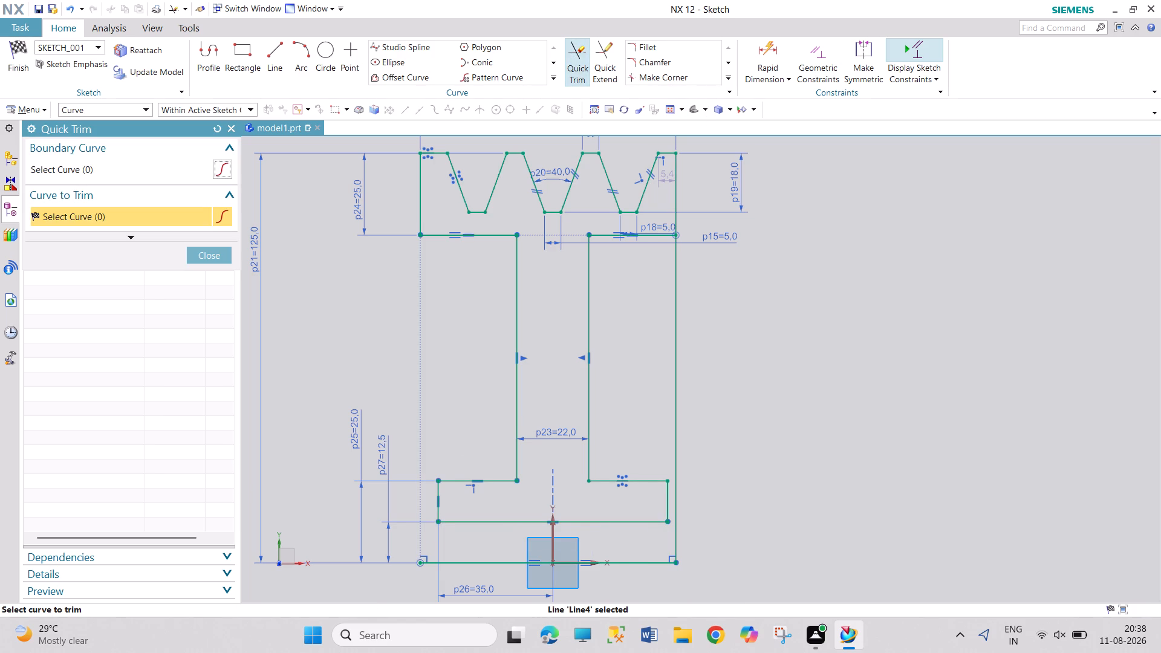
{"action": "left_click", "coordinate": [672, 369]}
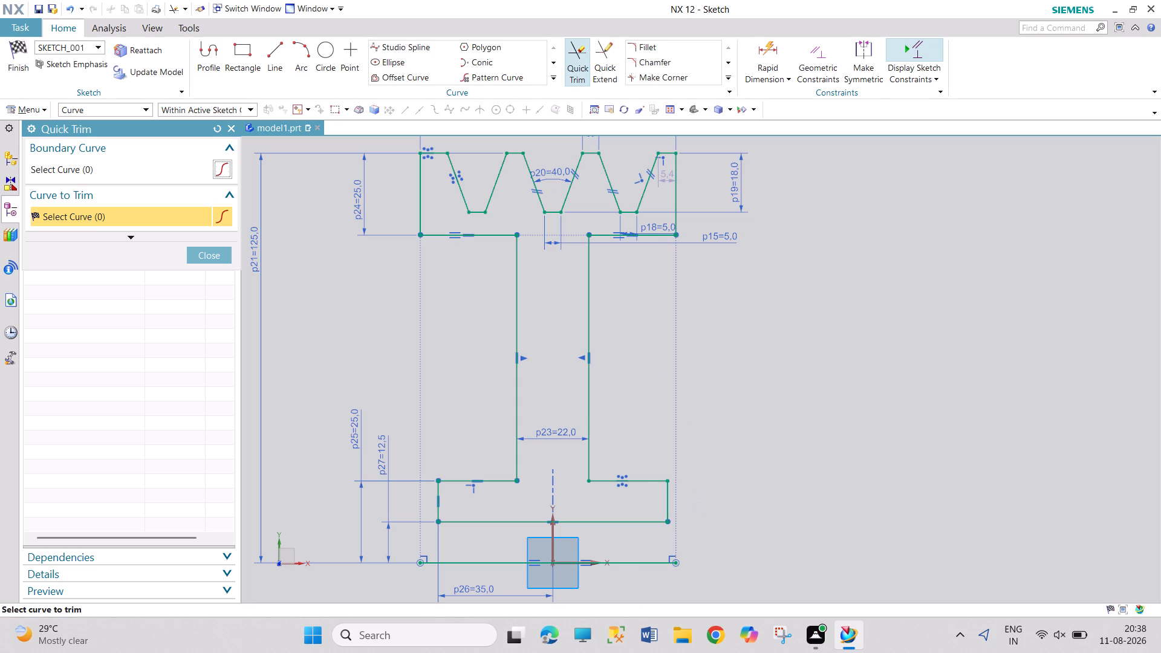
{"action": "left_click", "coordinate": [502, 562]}
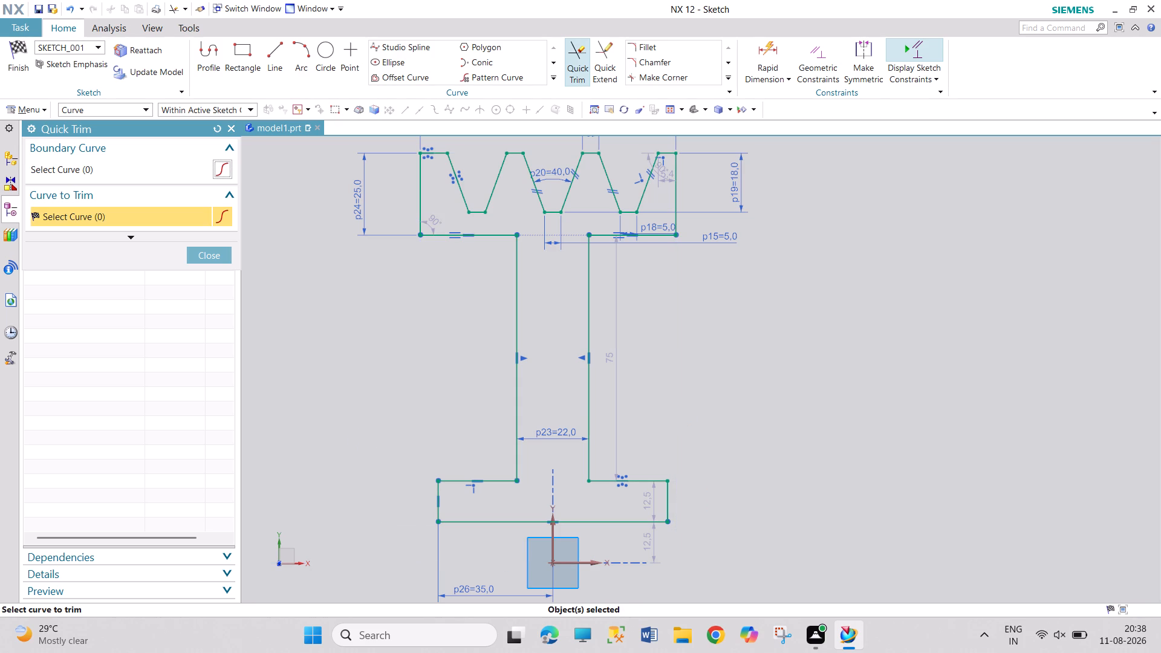
{"action": "key", "text": "Escape"}
{"action": "key", "text": "Escape"}
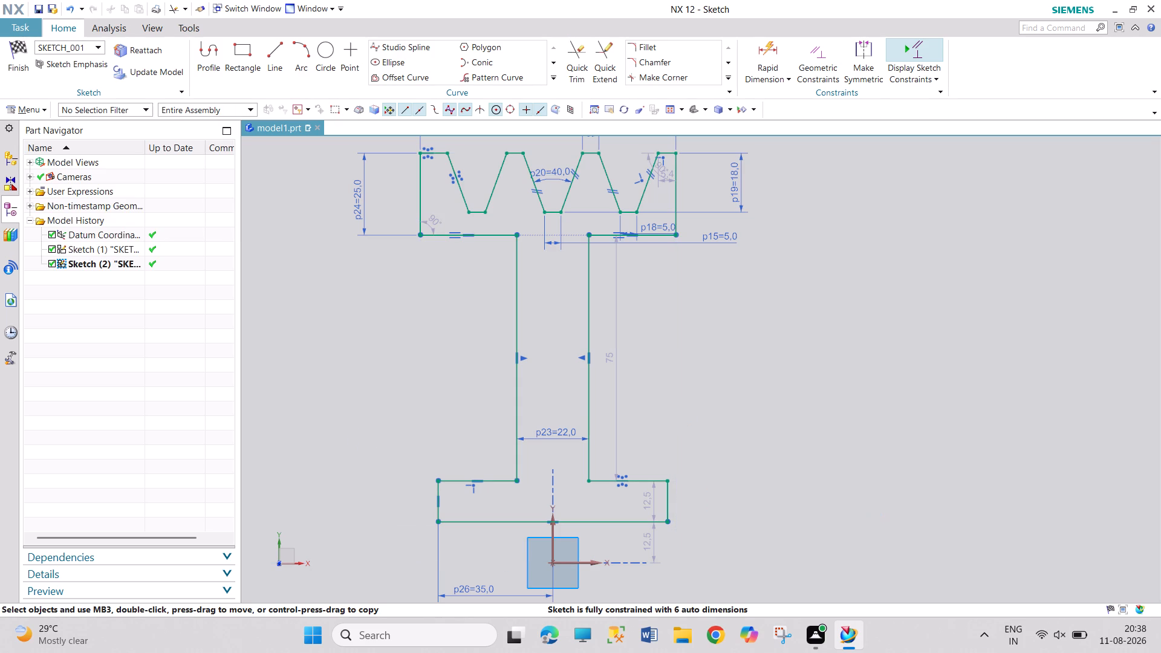
{"action": "key", "text": "Escape"}
Move the 78 mm overall width dimension close above the grooved rim.
{"action": "scroll", "coordinate": [833, 467], "scroll_direction": "down", "scroll_amount": 2}
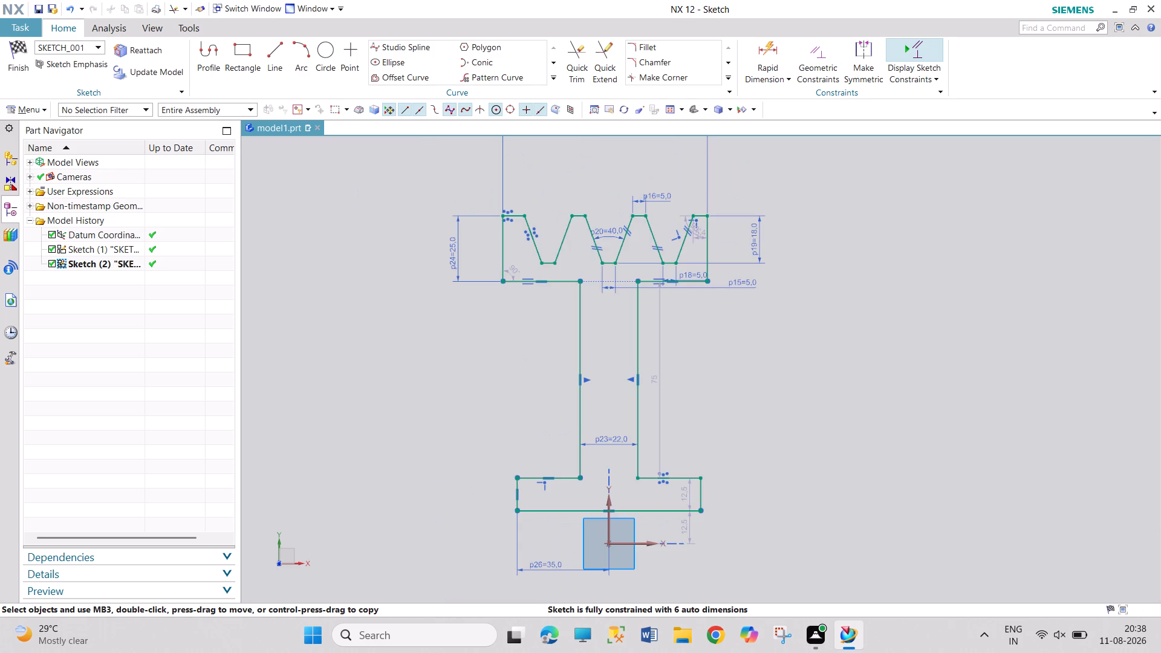
{"action": "left_click_drag", "start_coordinate": [657, 192], "coordinate": [656, 229]}
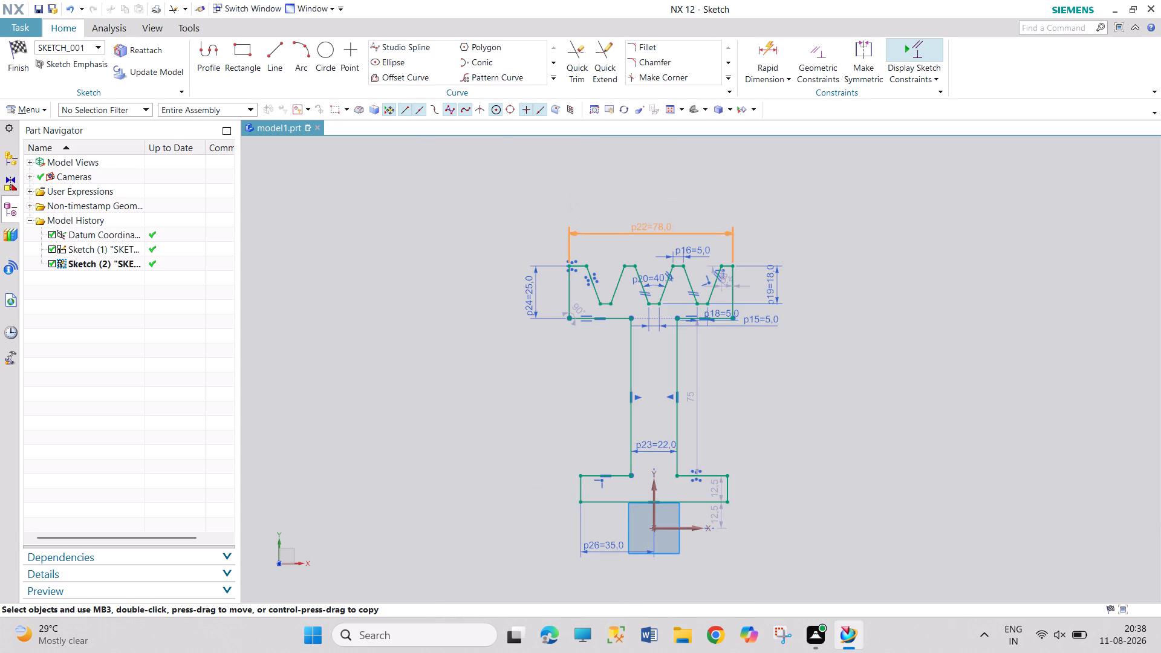
{"action": "left_click_drag", "start_coordinate": [656, 229], "coordinate": [659, 214]}
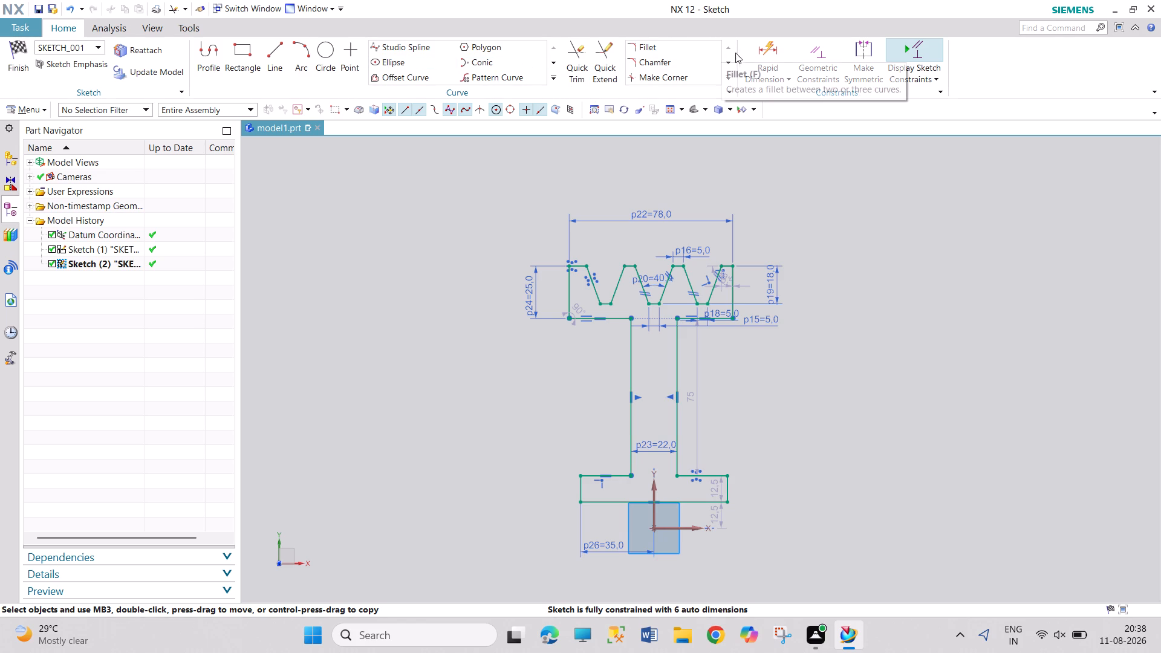
Add a vertical rapid dimension from the hub's lower line to the rim's top right corner, placed well to the right of the profile.
{"action": "left_click", "coordinate": [770, 49]}
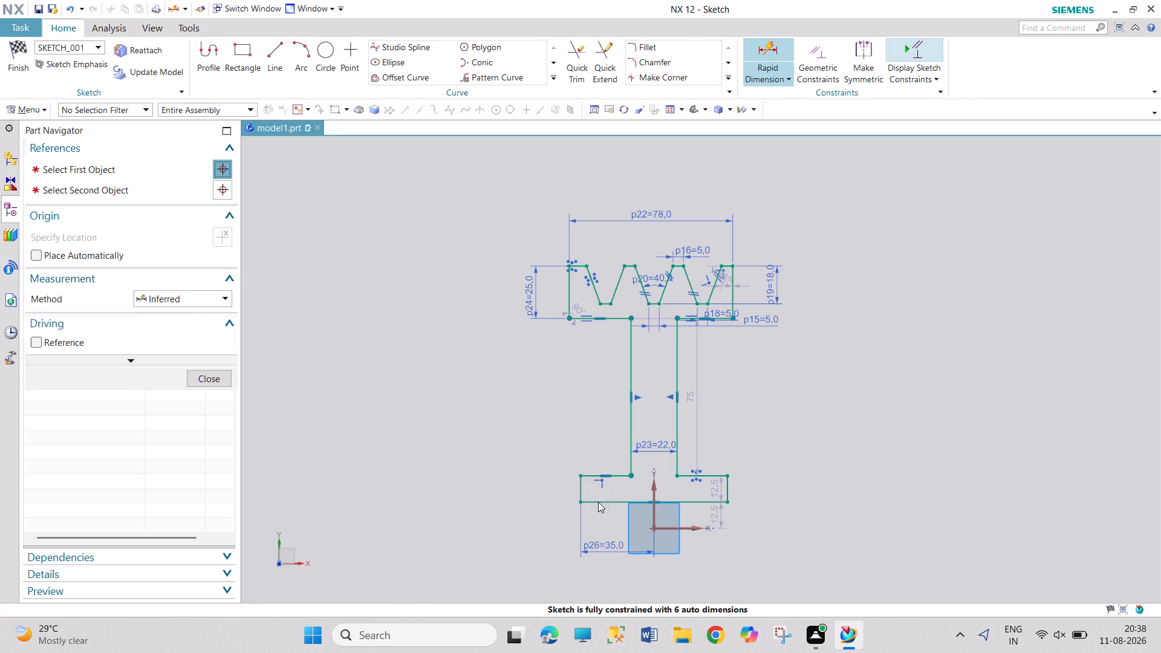
{"action": "left_click", "coordinate": [598, 502]}
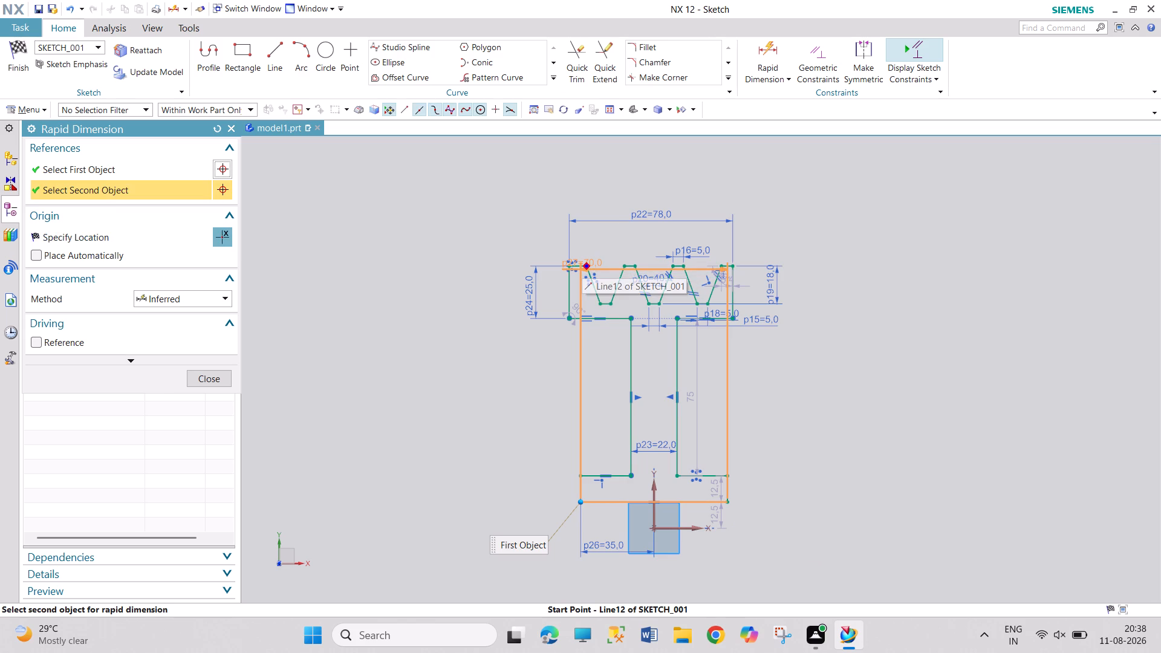
{"action": "left_click", "coordinate": [732, 265]}
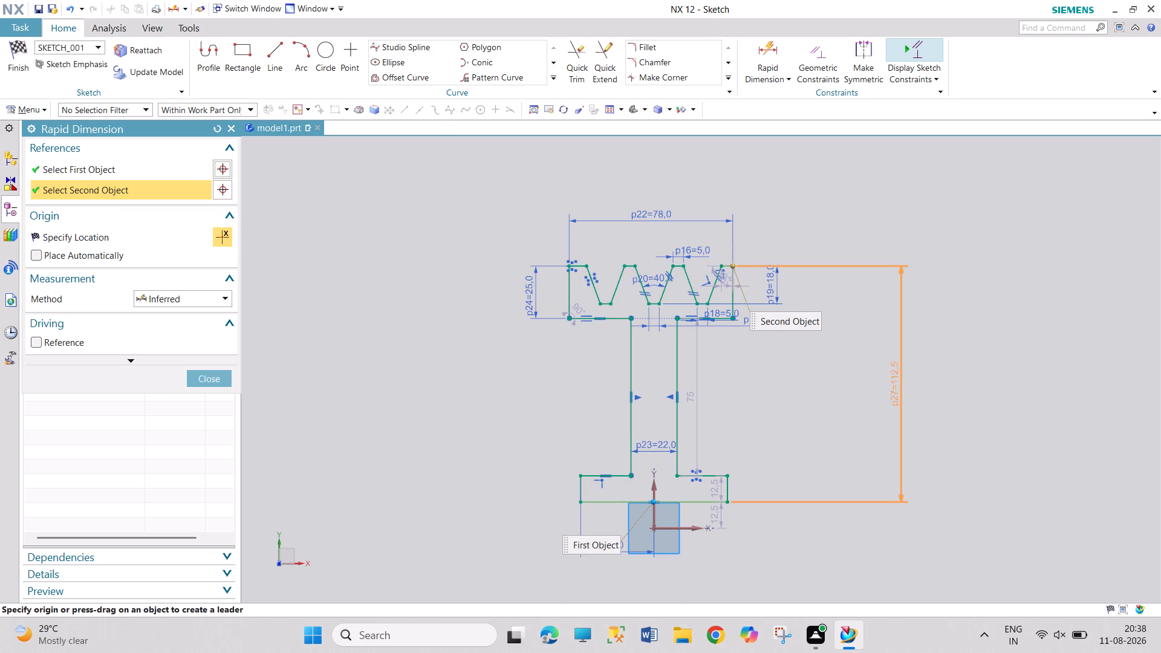
{"action": "left_click", "coordinate": [902, 347]}
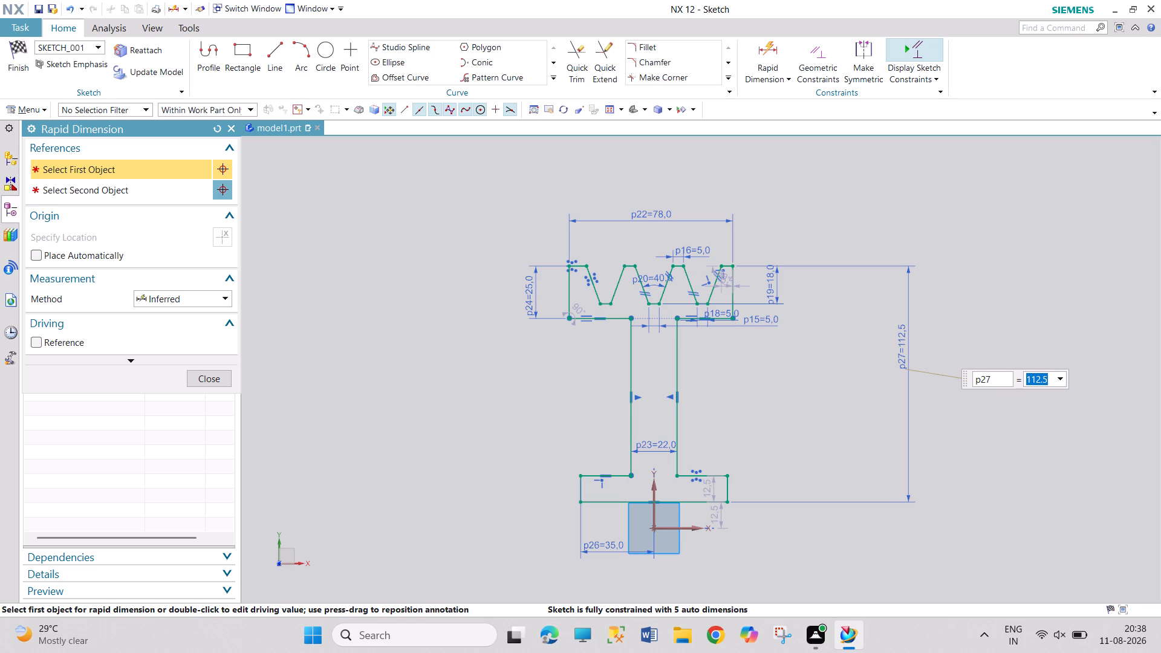
{"action": "left_click", "coordinate": [208, 384]}
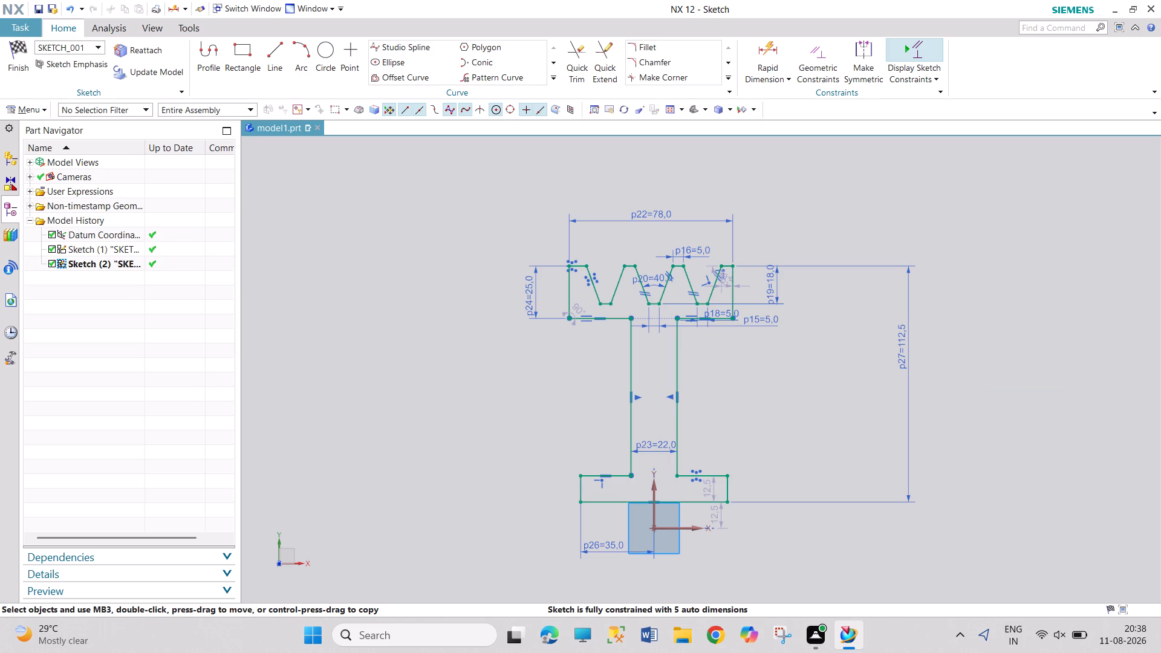
Reposition the middle groove's bottom width dimension below the rim and the two 12.5 mm automatic hub dimensions outside the hub's right side.
{"action": "left_click_drag", "start_coordinate": [768, 317], "coordinate": [669, 342]}
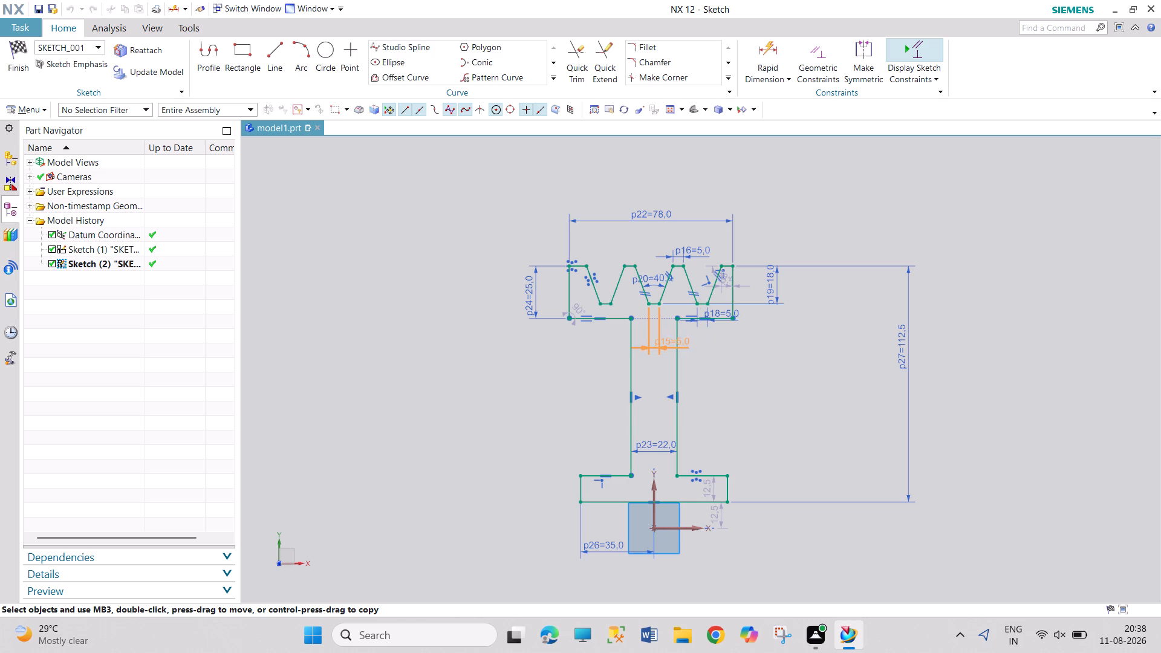
{"action": "left_click_drag", "start_coordinate": [669, 342], "coordinate": [704, 352]}
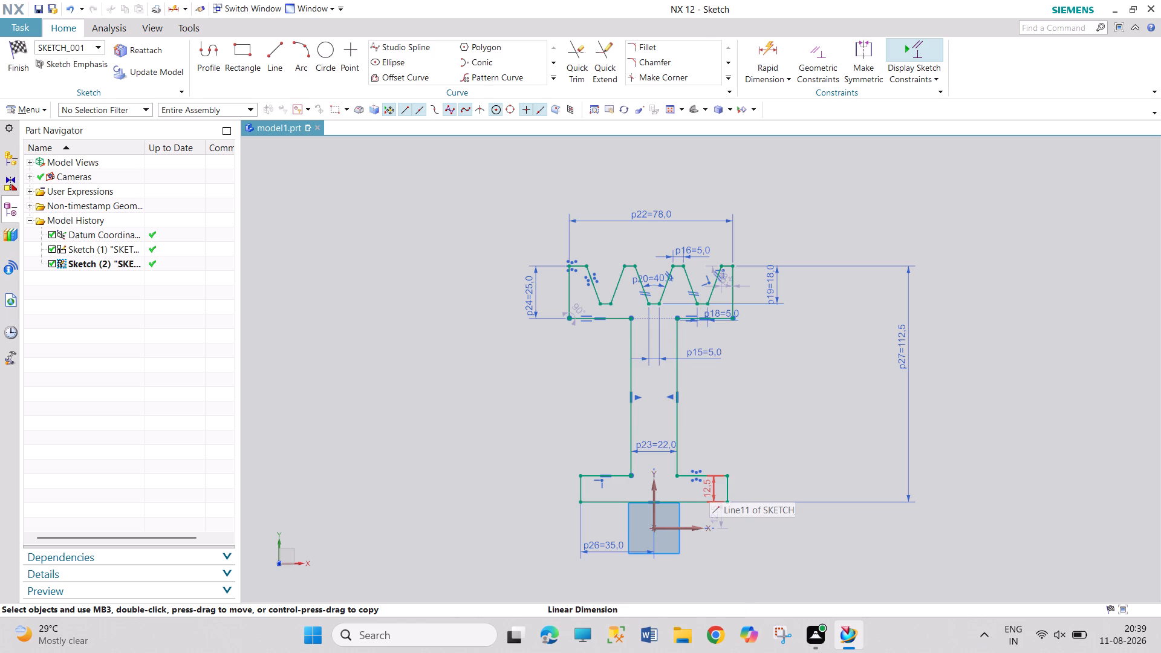
{"action": "left_click_drag", "start_coordinate": [709, 486], "coordinate": [779, 470]}
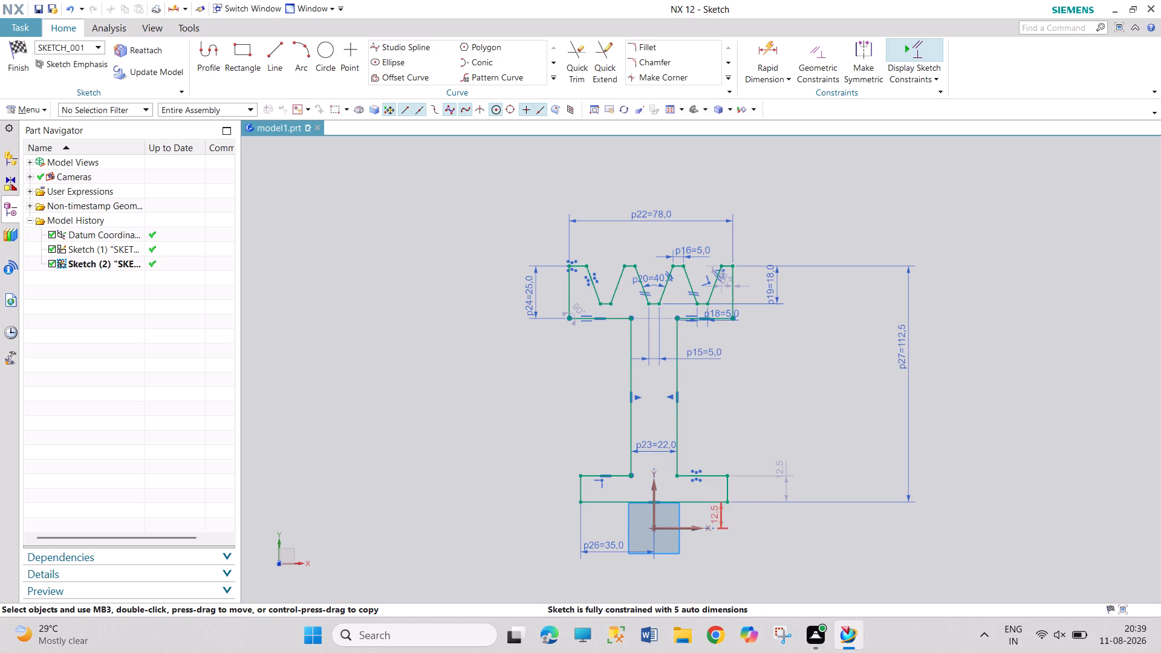
{"action": "left_click_drag", "start_coordinate": [710, 519], "coordinate": [782, 527]}
Finish the pulley profile sketch and return to modeling.
{"action": "left_click", "coordinate": [22, 62]}
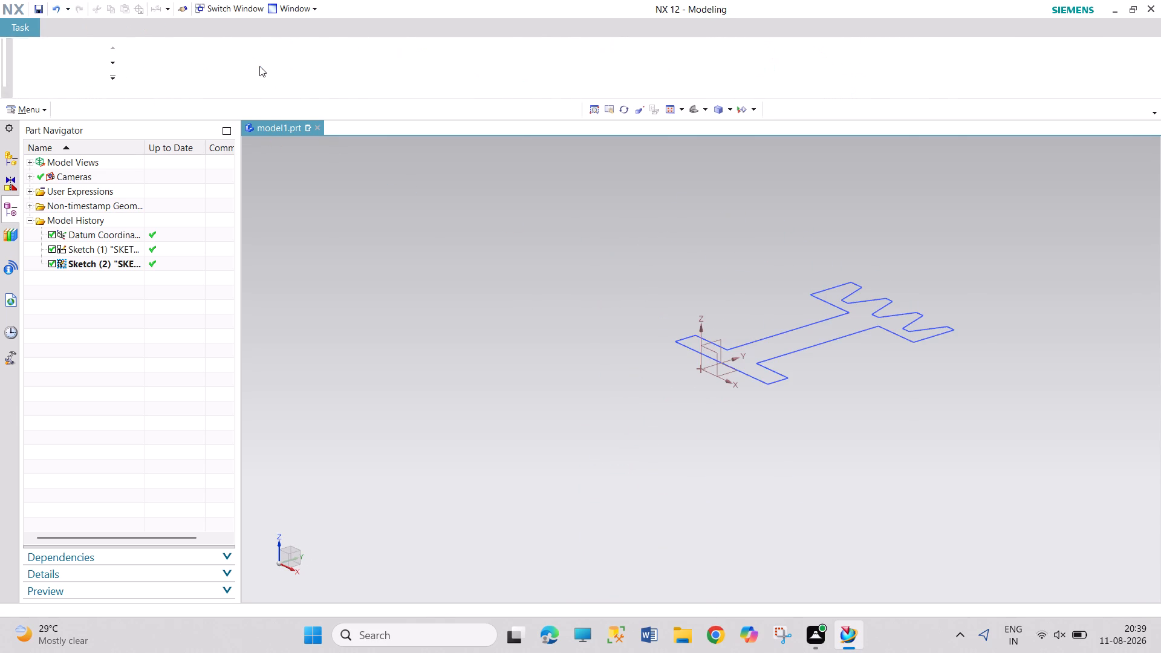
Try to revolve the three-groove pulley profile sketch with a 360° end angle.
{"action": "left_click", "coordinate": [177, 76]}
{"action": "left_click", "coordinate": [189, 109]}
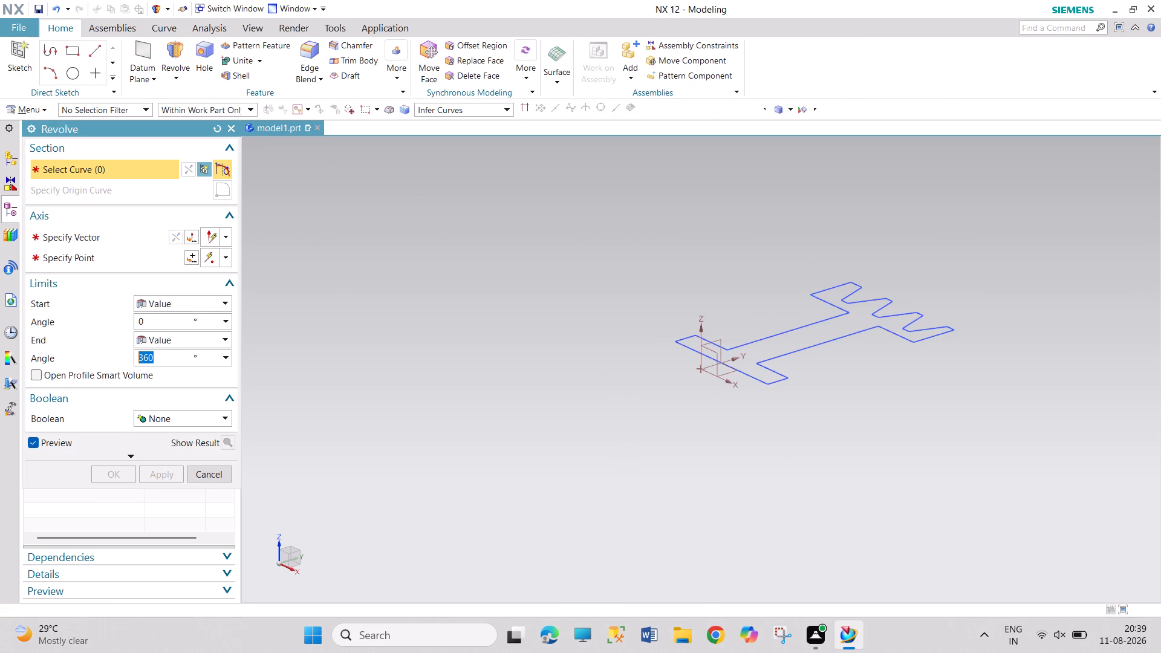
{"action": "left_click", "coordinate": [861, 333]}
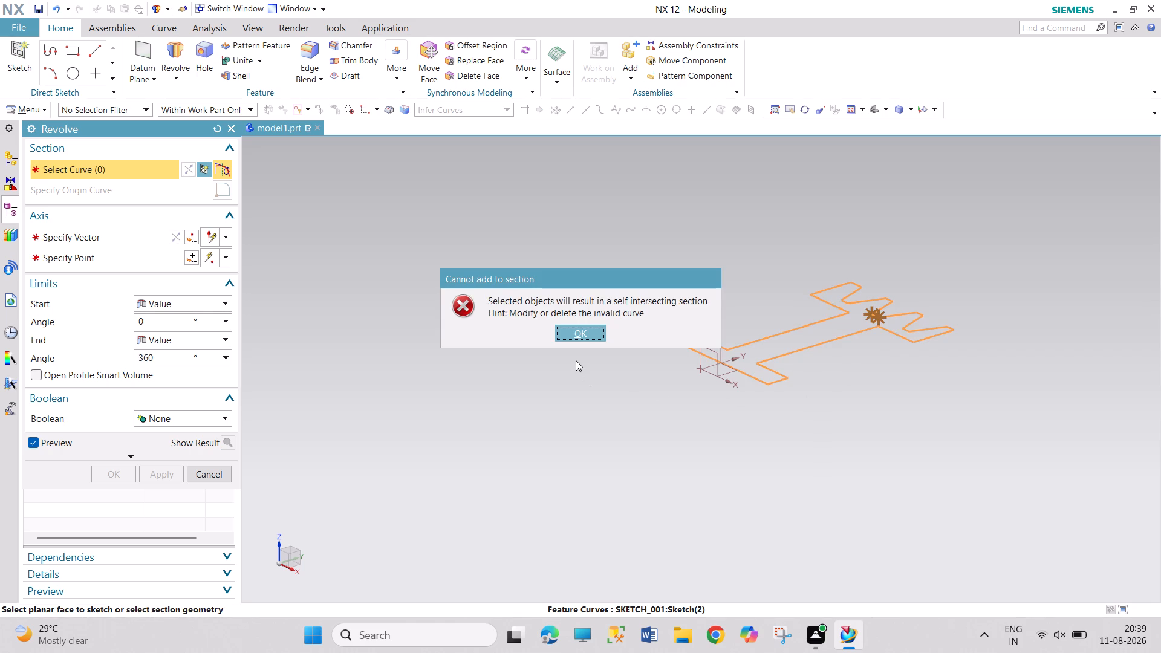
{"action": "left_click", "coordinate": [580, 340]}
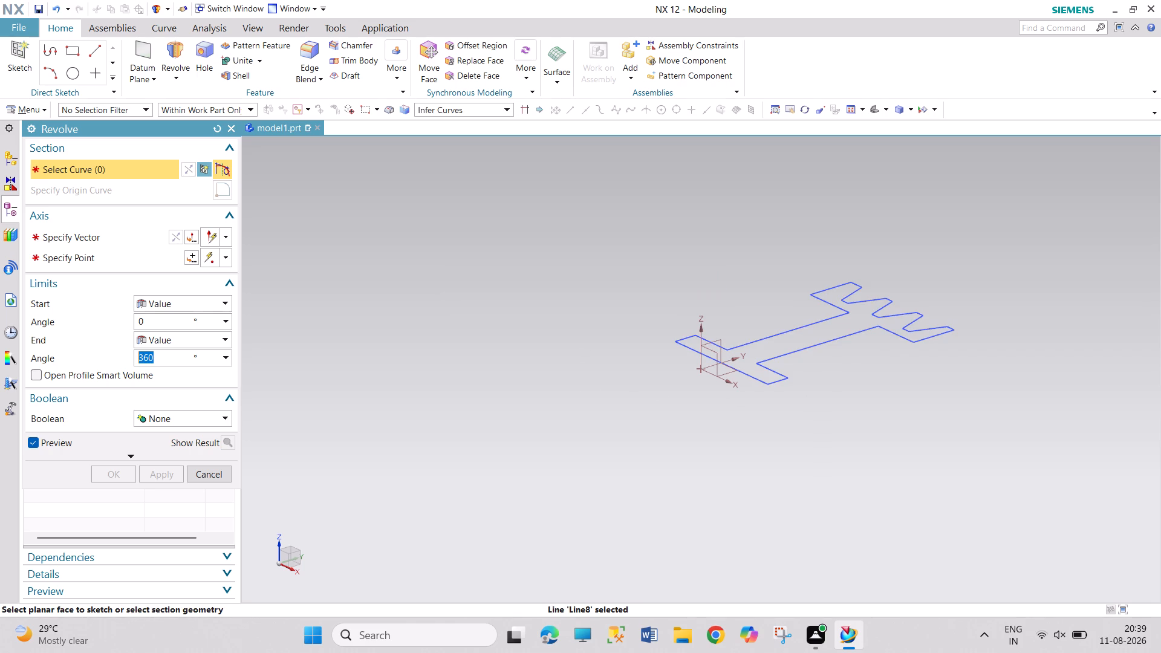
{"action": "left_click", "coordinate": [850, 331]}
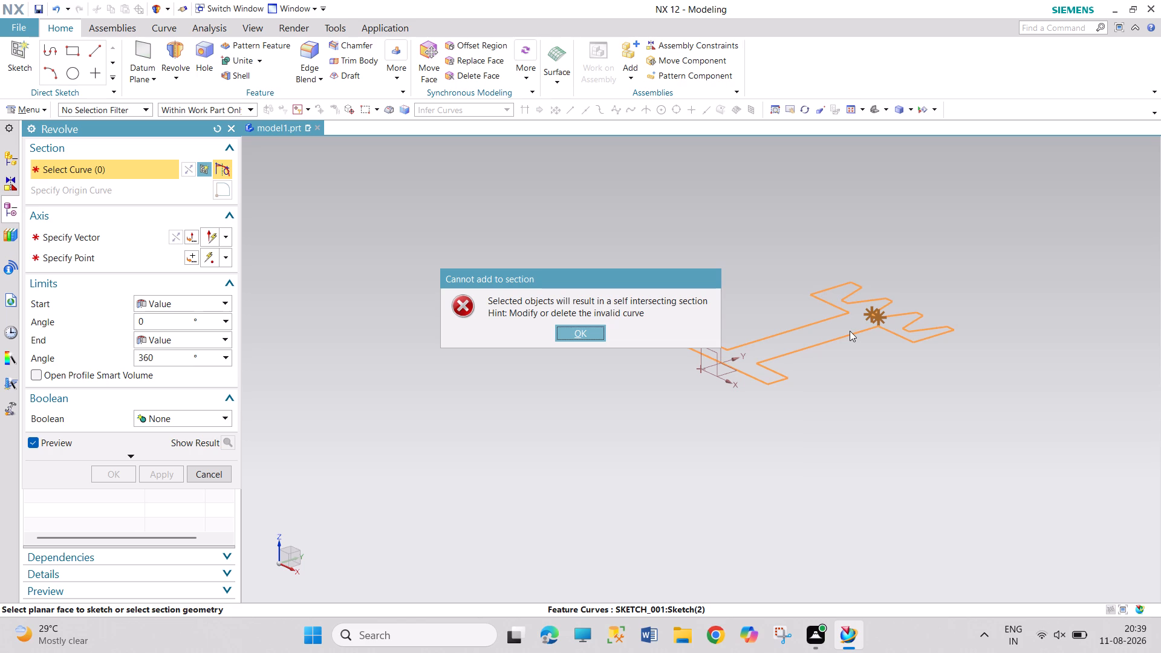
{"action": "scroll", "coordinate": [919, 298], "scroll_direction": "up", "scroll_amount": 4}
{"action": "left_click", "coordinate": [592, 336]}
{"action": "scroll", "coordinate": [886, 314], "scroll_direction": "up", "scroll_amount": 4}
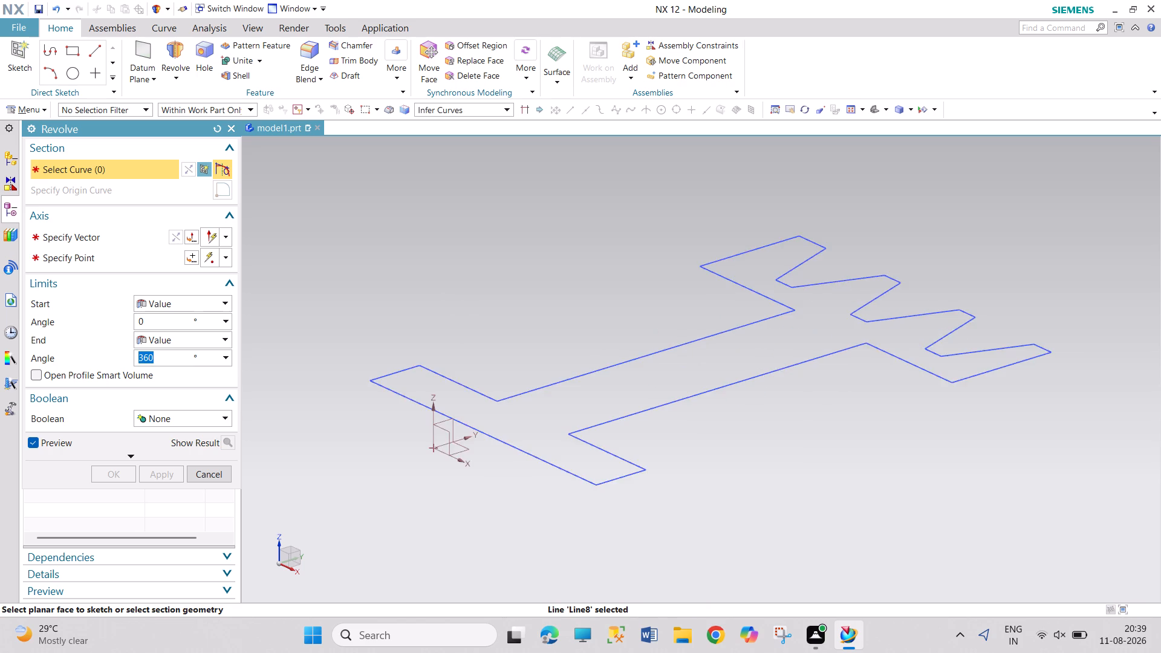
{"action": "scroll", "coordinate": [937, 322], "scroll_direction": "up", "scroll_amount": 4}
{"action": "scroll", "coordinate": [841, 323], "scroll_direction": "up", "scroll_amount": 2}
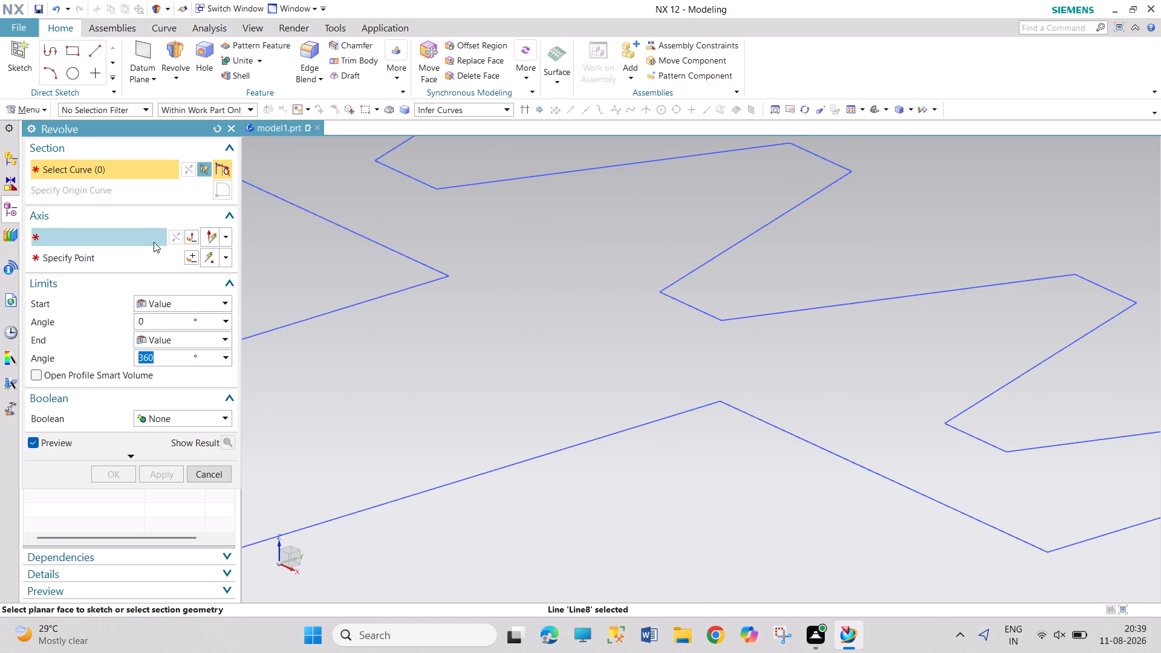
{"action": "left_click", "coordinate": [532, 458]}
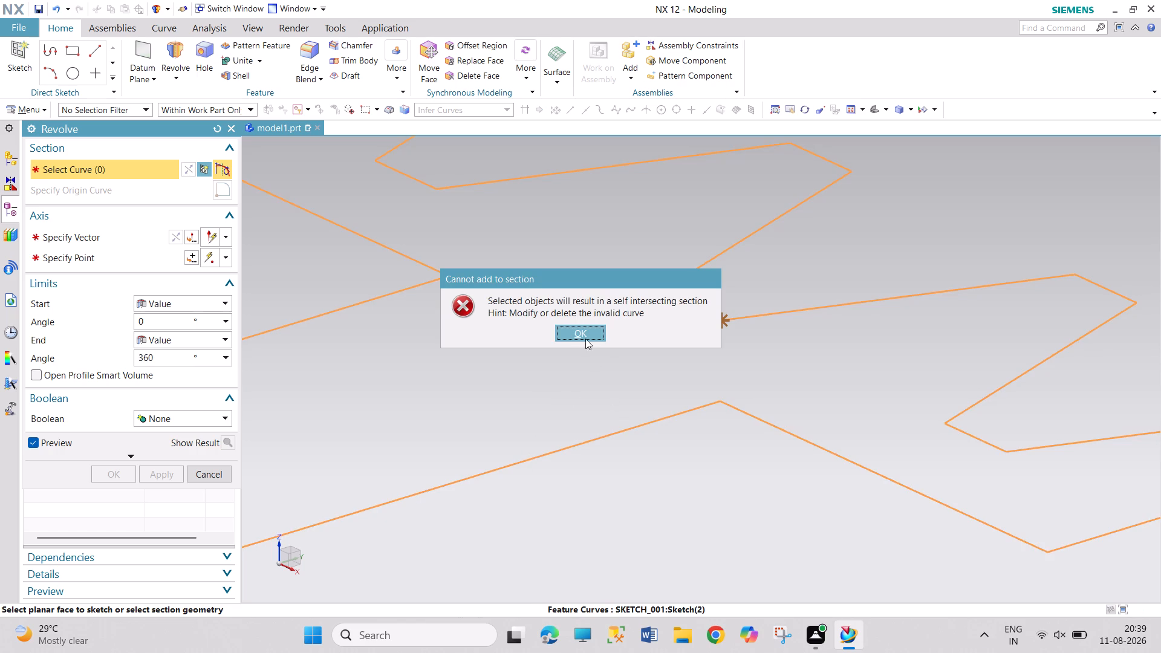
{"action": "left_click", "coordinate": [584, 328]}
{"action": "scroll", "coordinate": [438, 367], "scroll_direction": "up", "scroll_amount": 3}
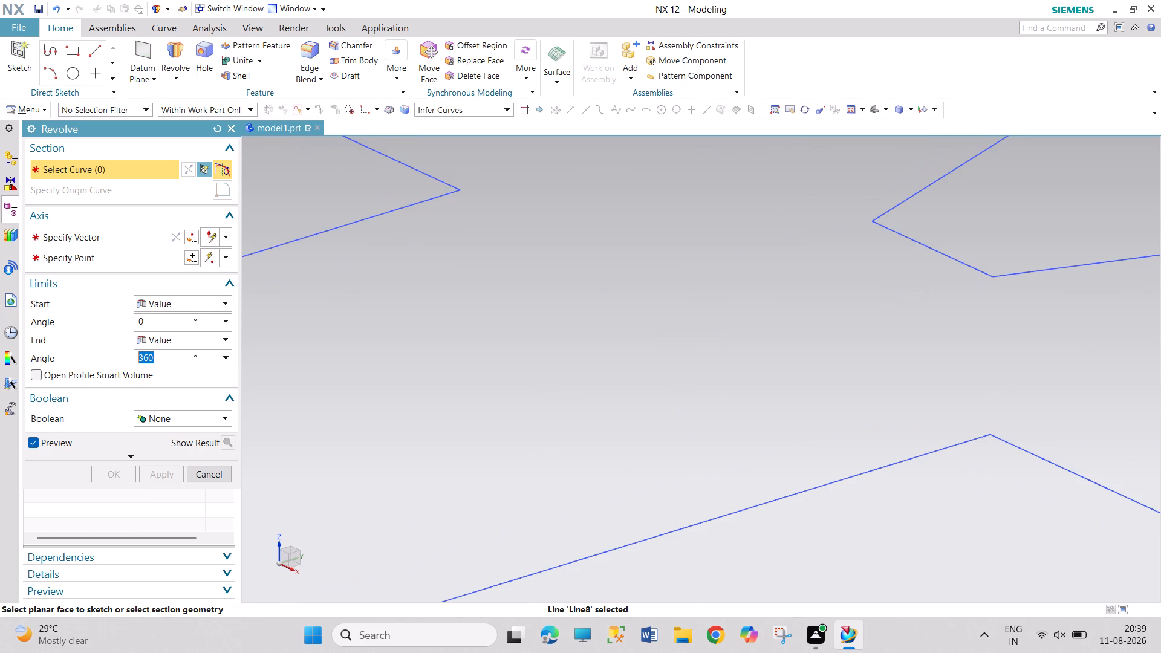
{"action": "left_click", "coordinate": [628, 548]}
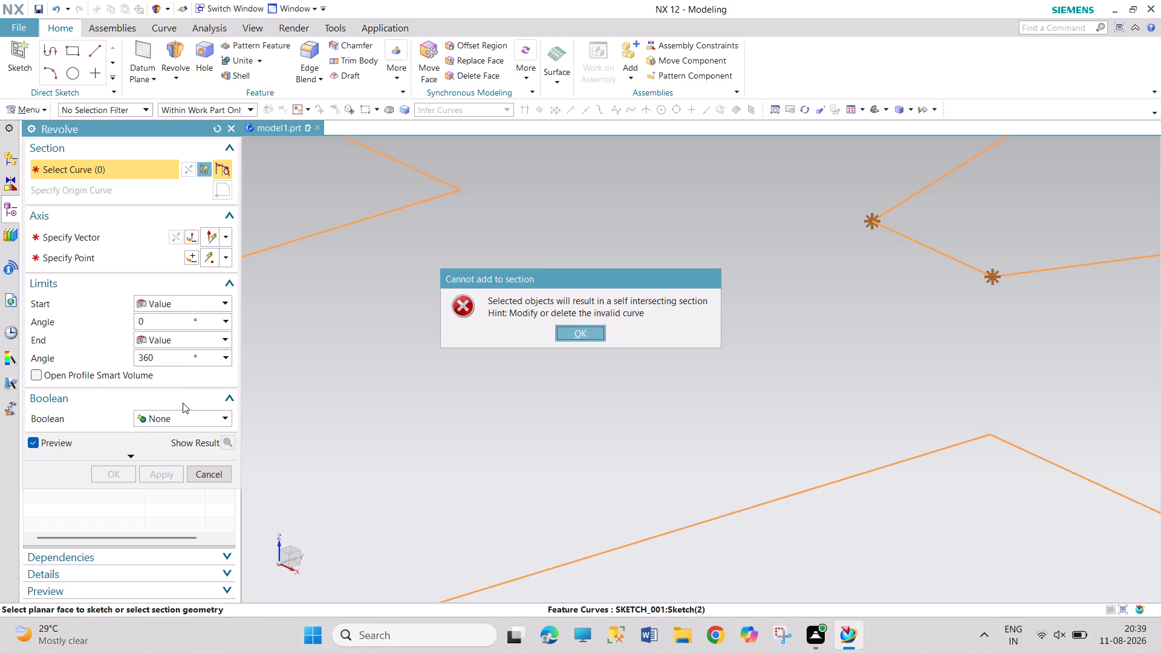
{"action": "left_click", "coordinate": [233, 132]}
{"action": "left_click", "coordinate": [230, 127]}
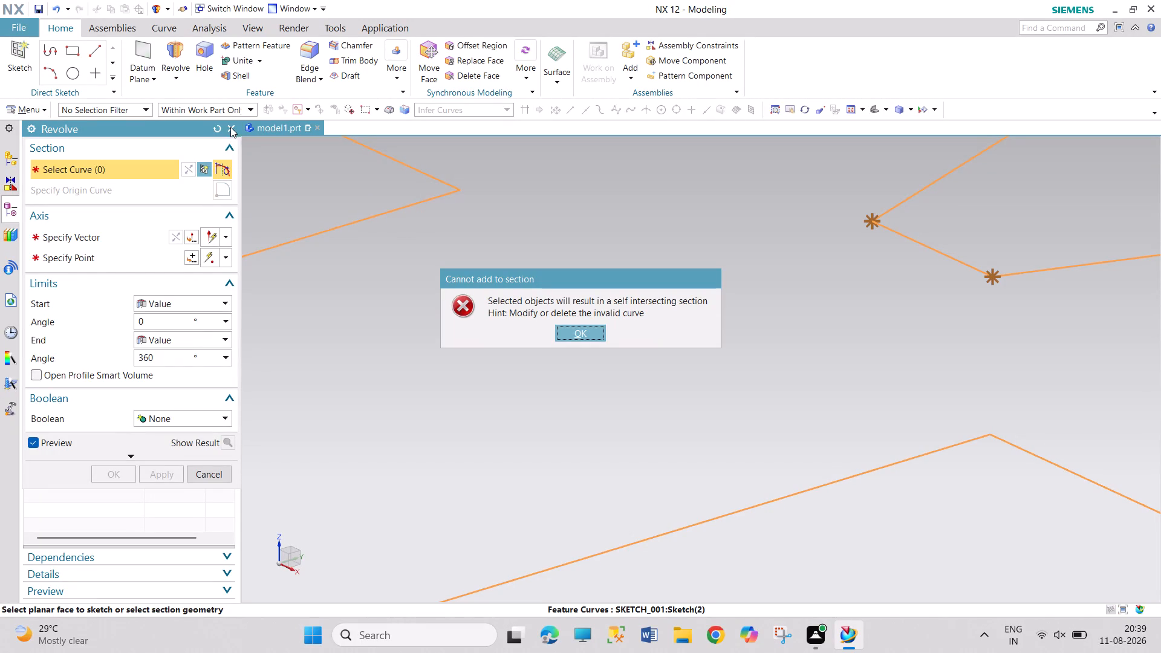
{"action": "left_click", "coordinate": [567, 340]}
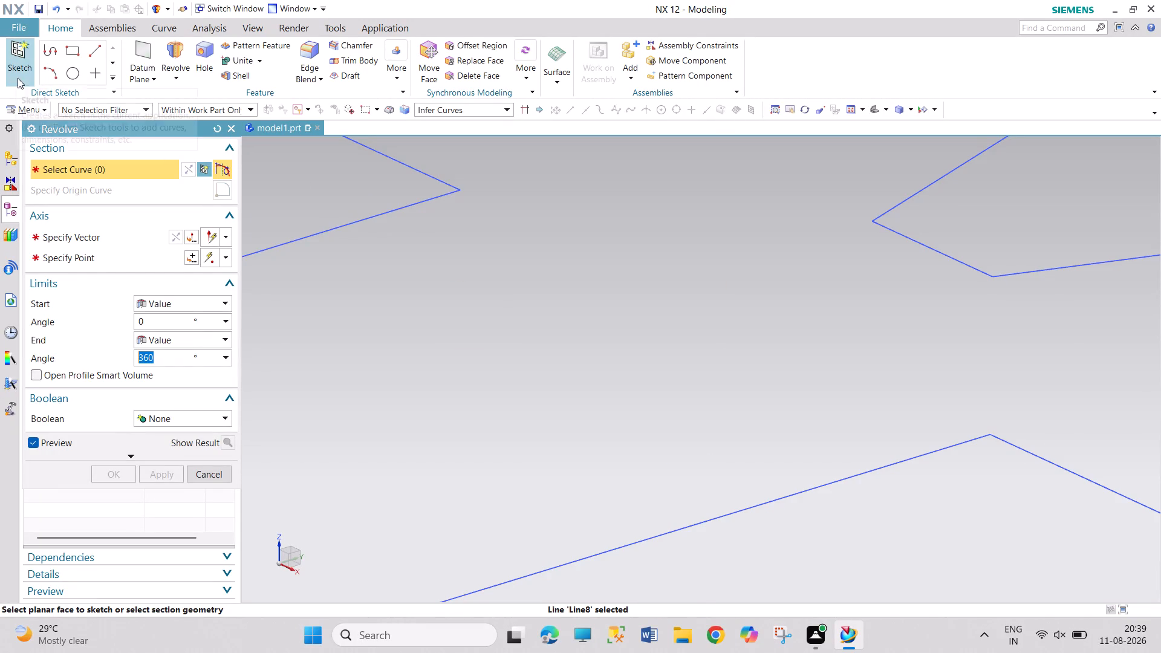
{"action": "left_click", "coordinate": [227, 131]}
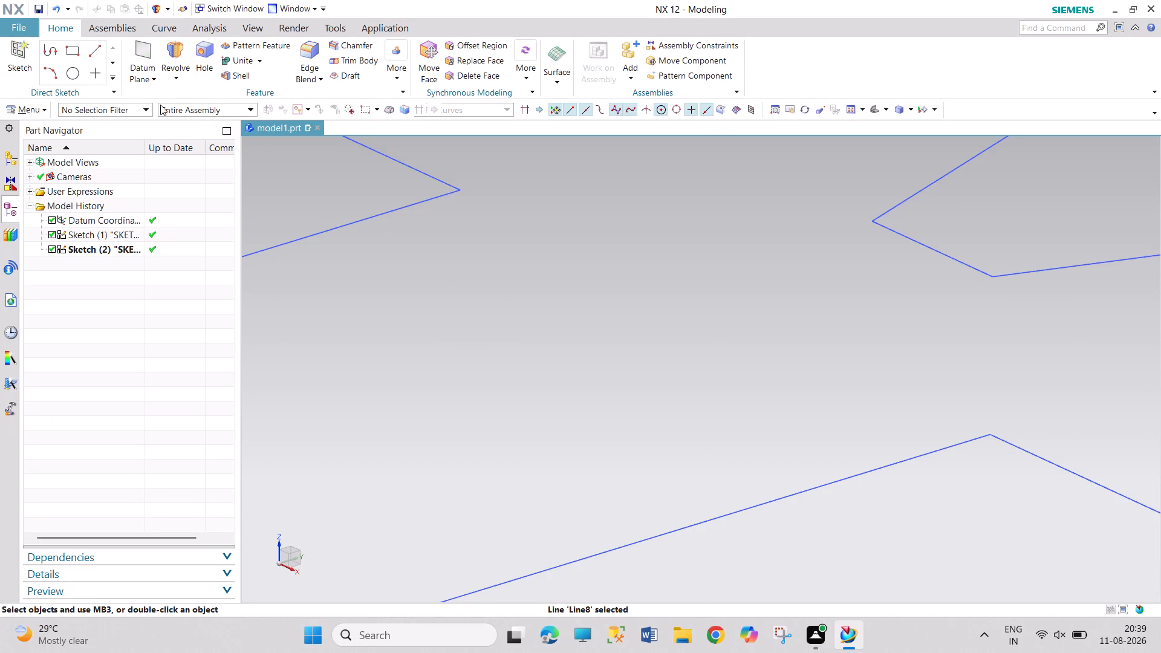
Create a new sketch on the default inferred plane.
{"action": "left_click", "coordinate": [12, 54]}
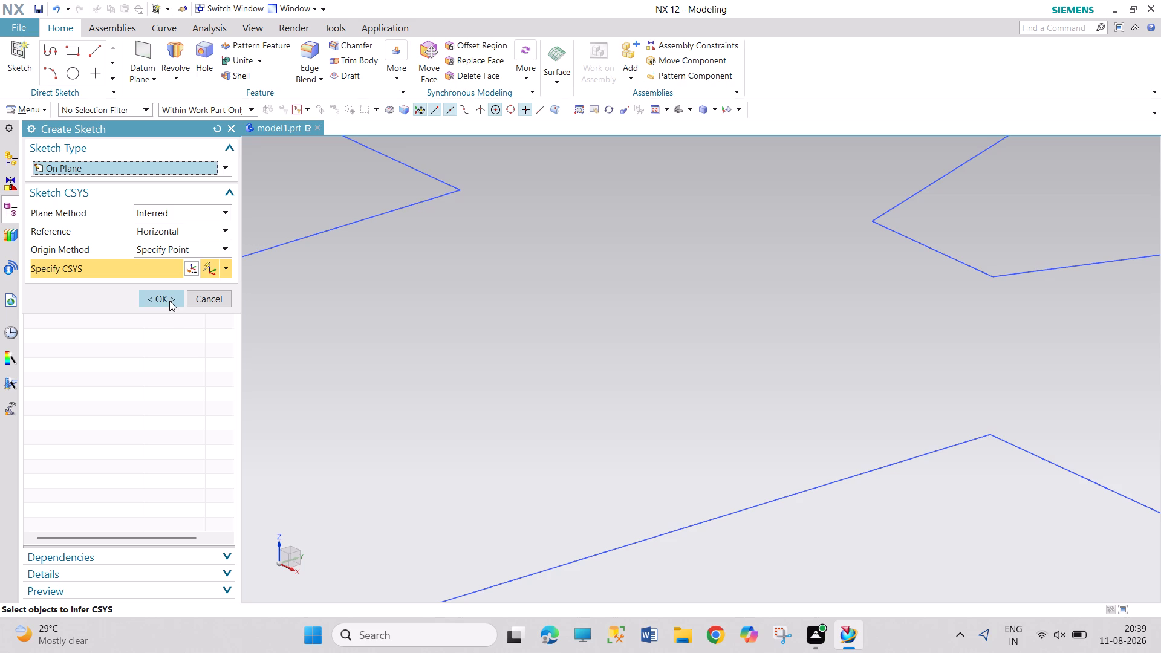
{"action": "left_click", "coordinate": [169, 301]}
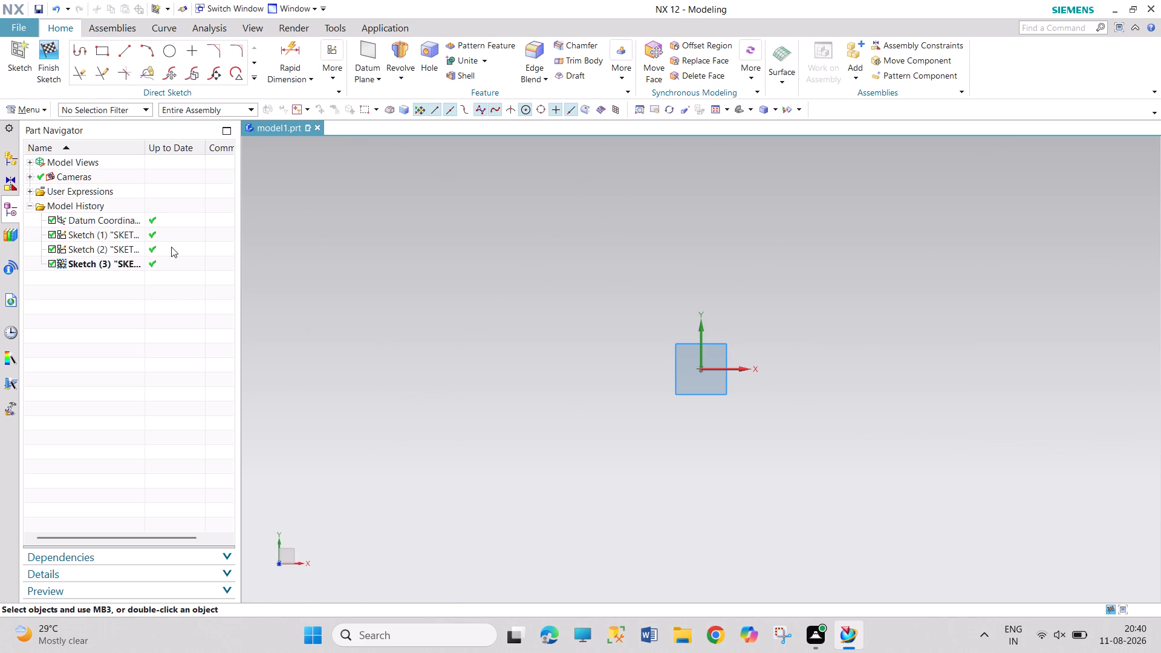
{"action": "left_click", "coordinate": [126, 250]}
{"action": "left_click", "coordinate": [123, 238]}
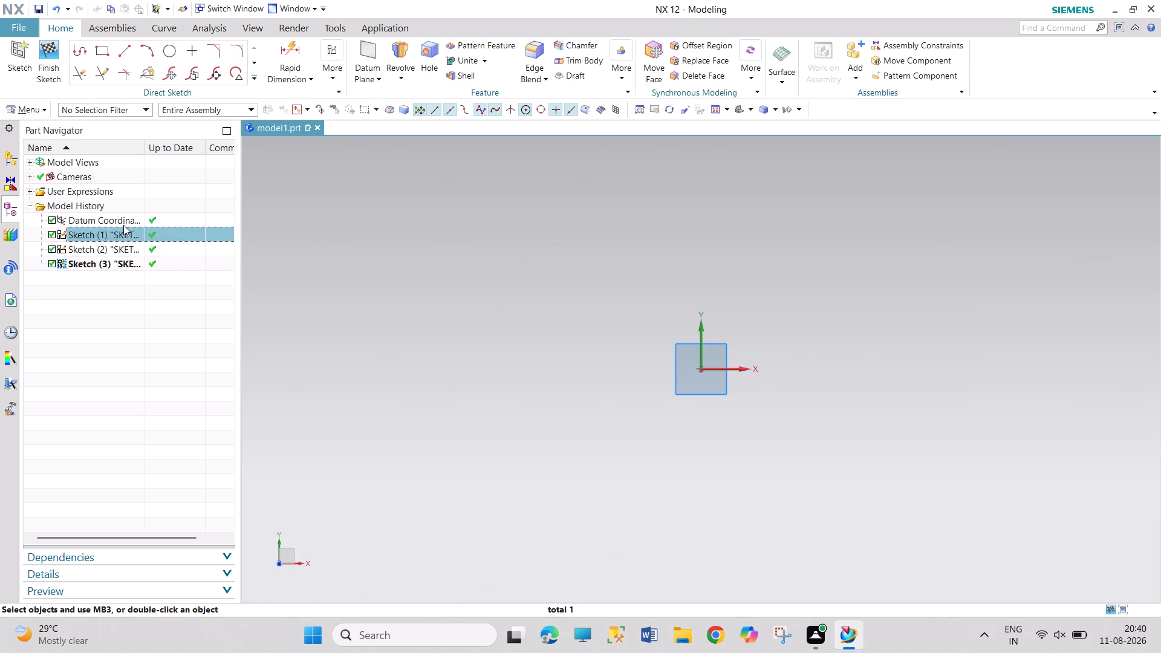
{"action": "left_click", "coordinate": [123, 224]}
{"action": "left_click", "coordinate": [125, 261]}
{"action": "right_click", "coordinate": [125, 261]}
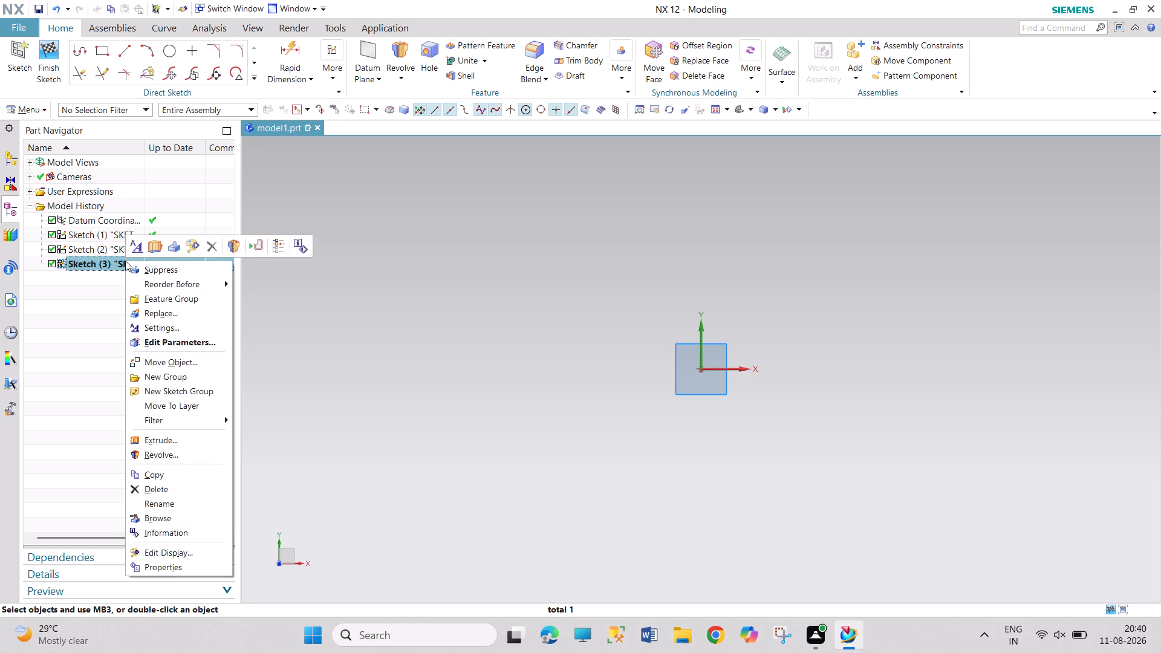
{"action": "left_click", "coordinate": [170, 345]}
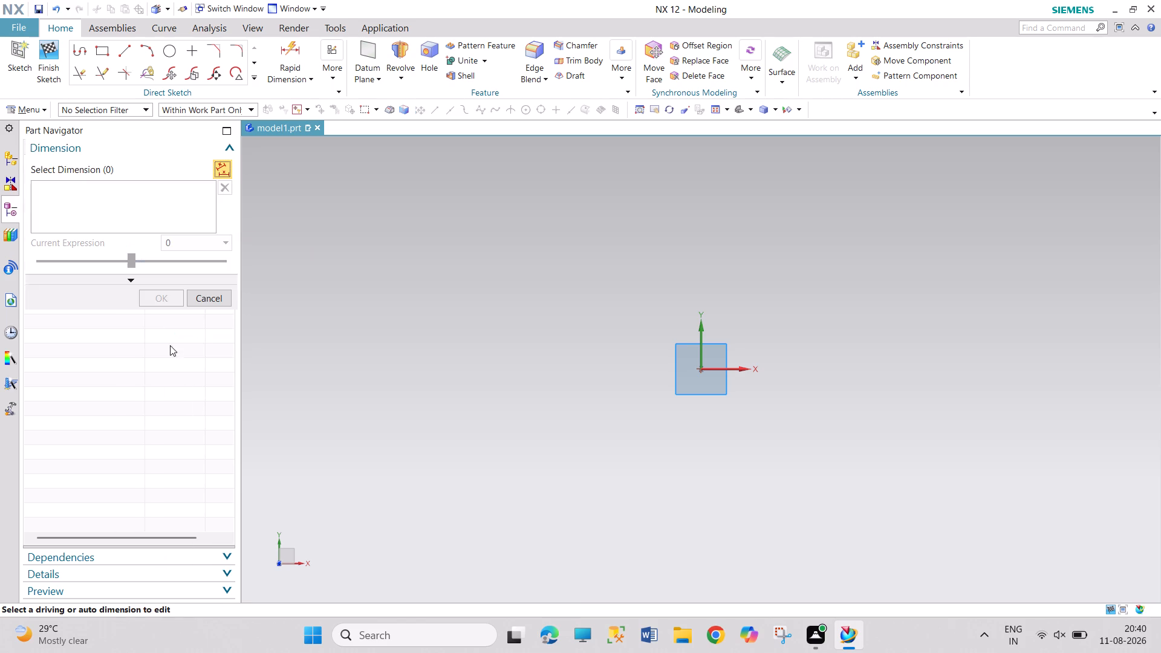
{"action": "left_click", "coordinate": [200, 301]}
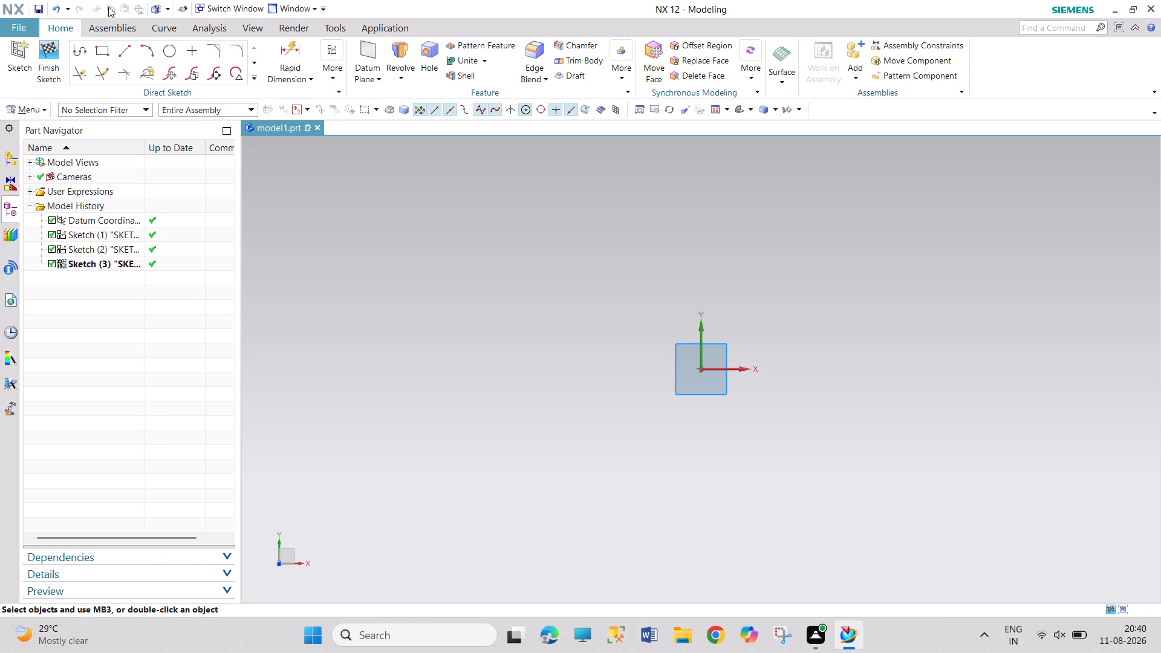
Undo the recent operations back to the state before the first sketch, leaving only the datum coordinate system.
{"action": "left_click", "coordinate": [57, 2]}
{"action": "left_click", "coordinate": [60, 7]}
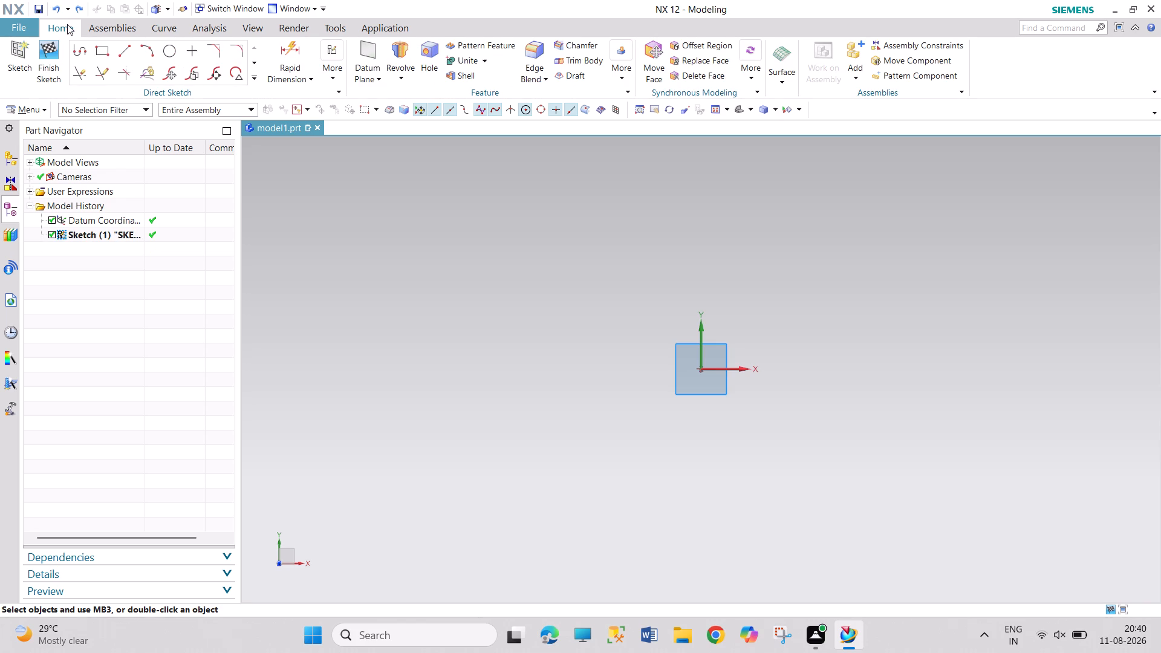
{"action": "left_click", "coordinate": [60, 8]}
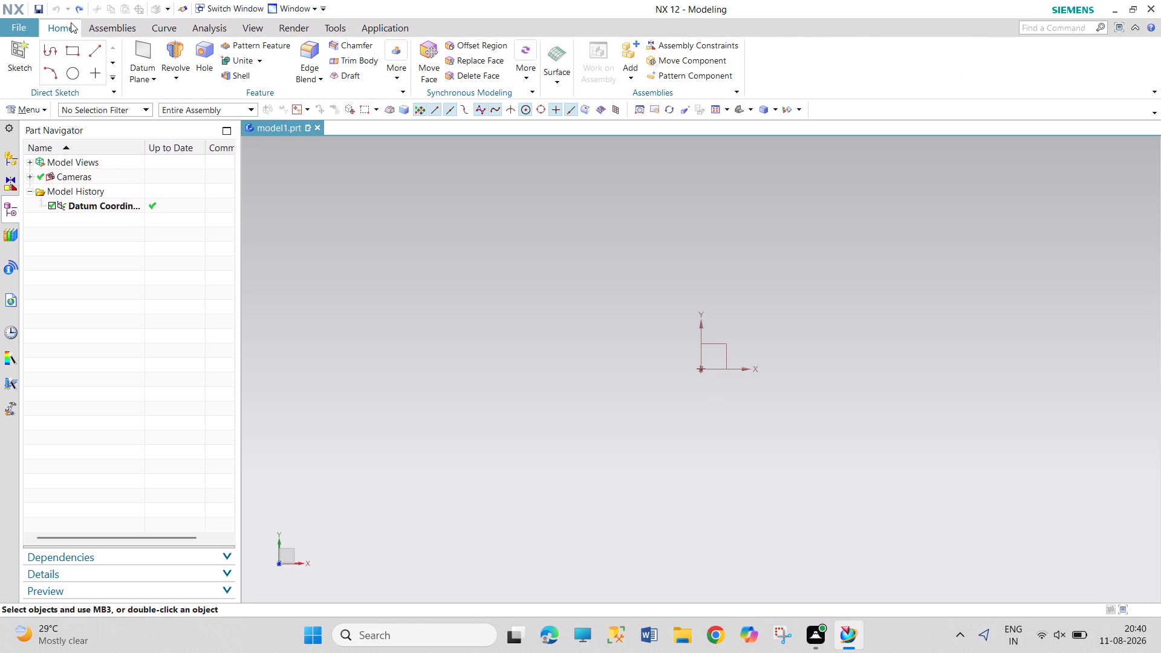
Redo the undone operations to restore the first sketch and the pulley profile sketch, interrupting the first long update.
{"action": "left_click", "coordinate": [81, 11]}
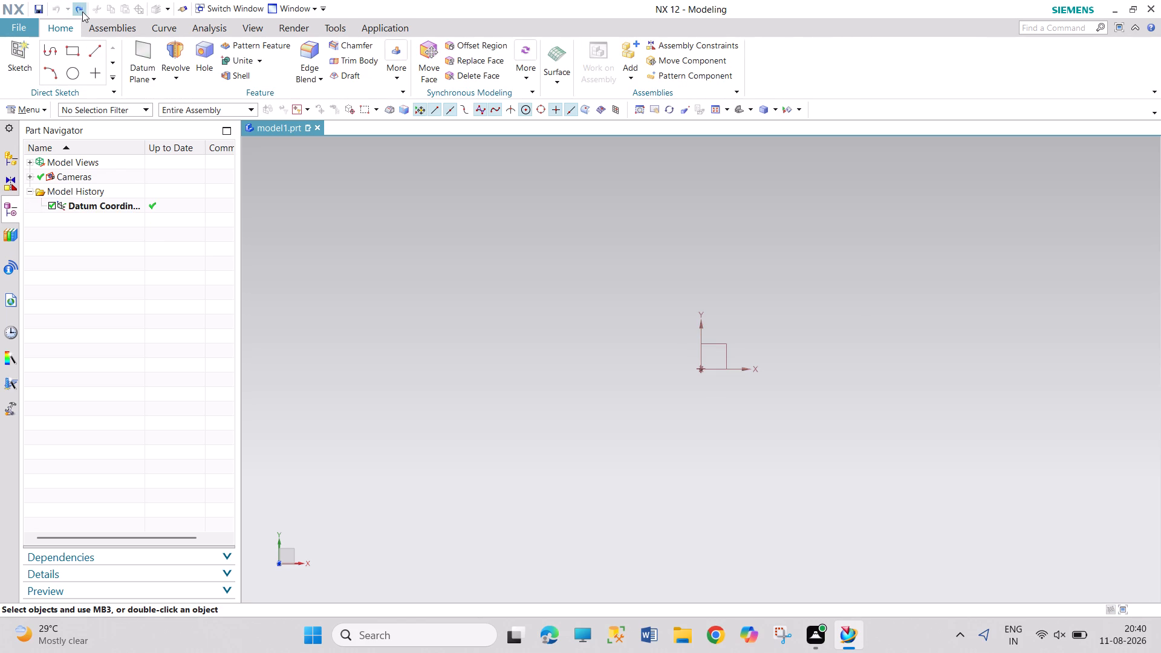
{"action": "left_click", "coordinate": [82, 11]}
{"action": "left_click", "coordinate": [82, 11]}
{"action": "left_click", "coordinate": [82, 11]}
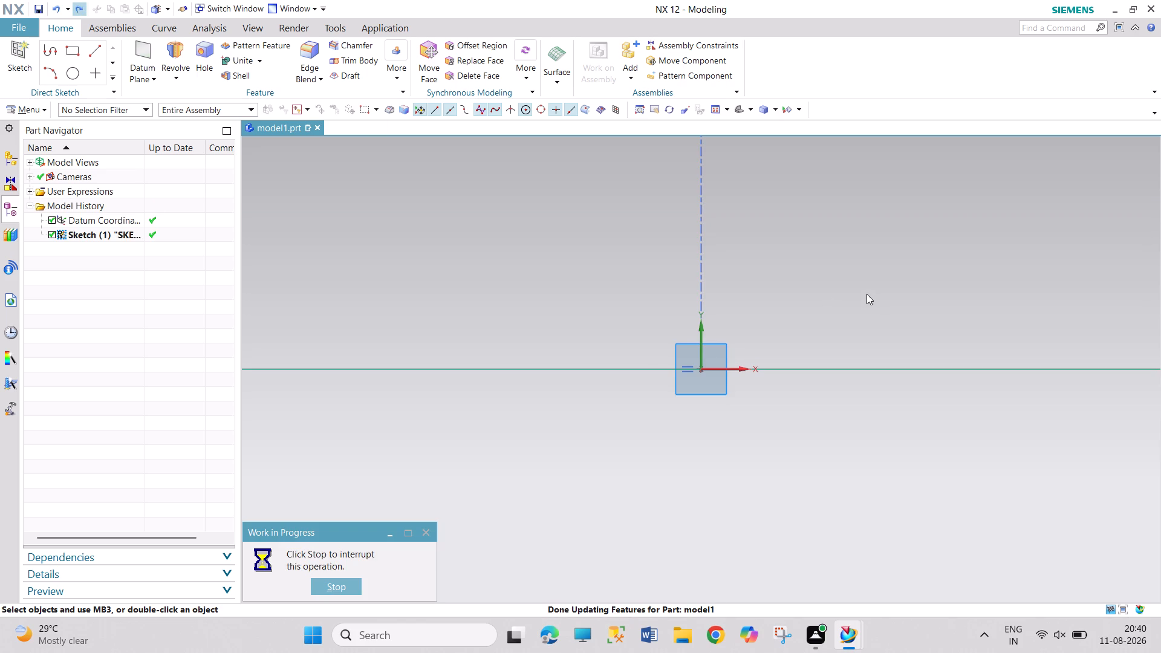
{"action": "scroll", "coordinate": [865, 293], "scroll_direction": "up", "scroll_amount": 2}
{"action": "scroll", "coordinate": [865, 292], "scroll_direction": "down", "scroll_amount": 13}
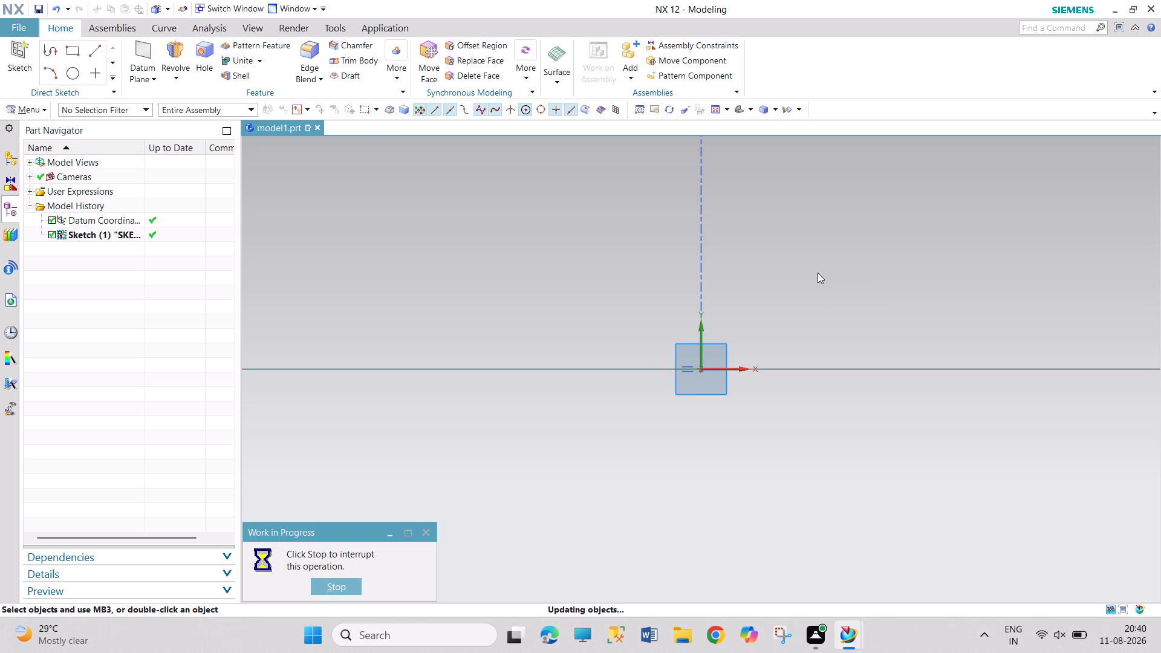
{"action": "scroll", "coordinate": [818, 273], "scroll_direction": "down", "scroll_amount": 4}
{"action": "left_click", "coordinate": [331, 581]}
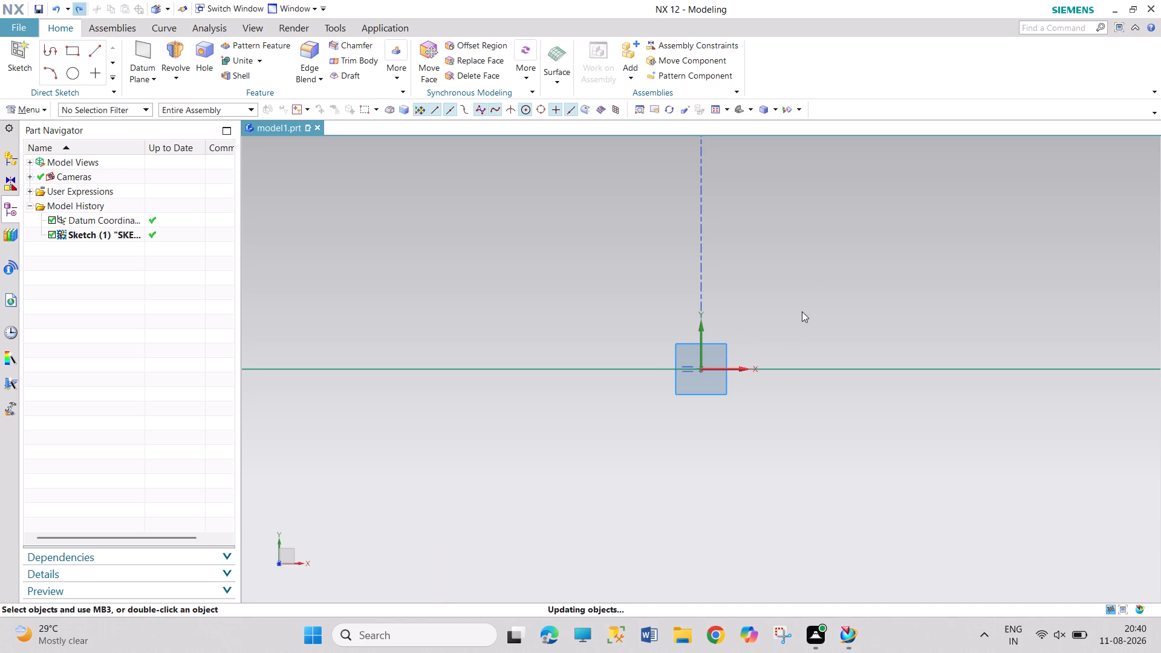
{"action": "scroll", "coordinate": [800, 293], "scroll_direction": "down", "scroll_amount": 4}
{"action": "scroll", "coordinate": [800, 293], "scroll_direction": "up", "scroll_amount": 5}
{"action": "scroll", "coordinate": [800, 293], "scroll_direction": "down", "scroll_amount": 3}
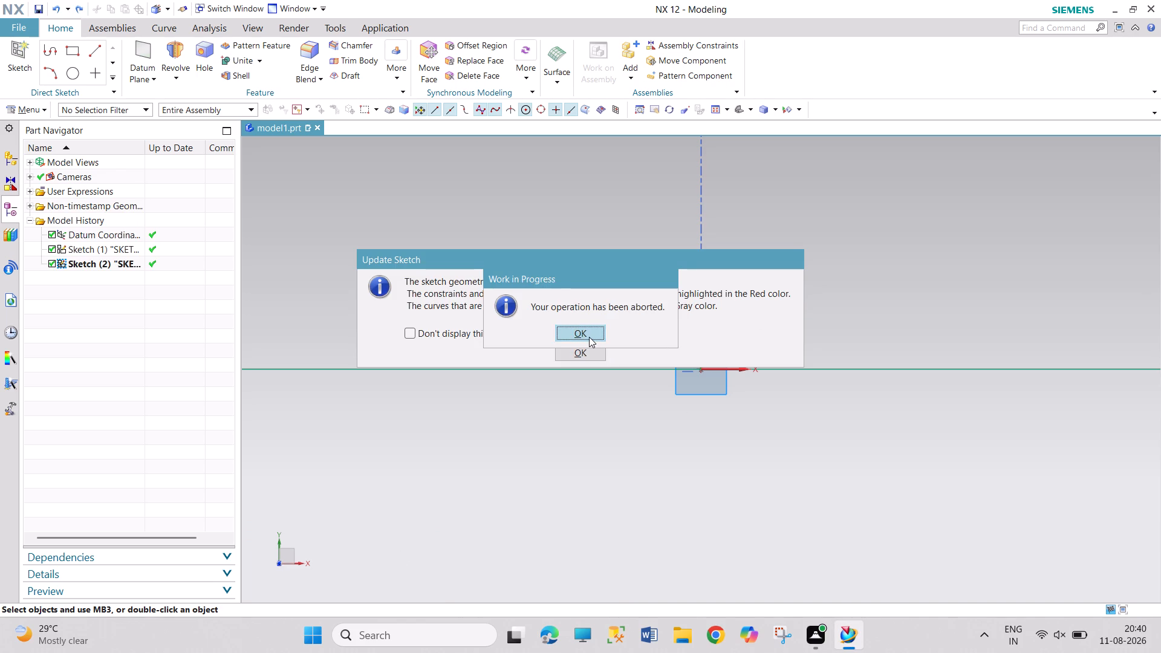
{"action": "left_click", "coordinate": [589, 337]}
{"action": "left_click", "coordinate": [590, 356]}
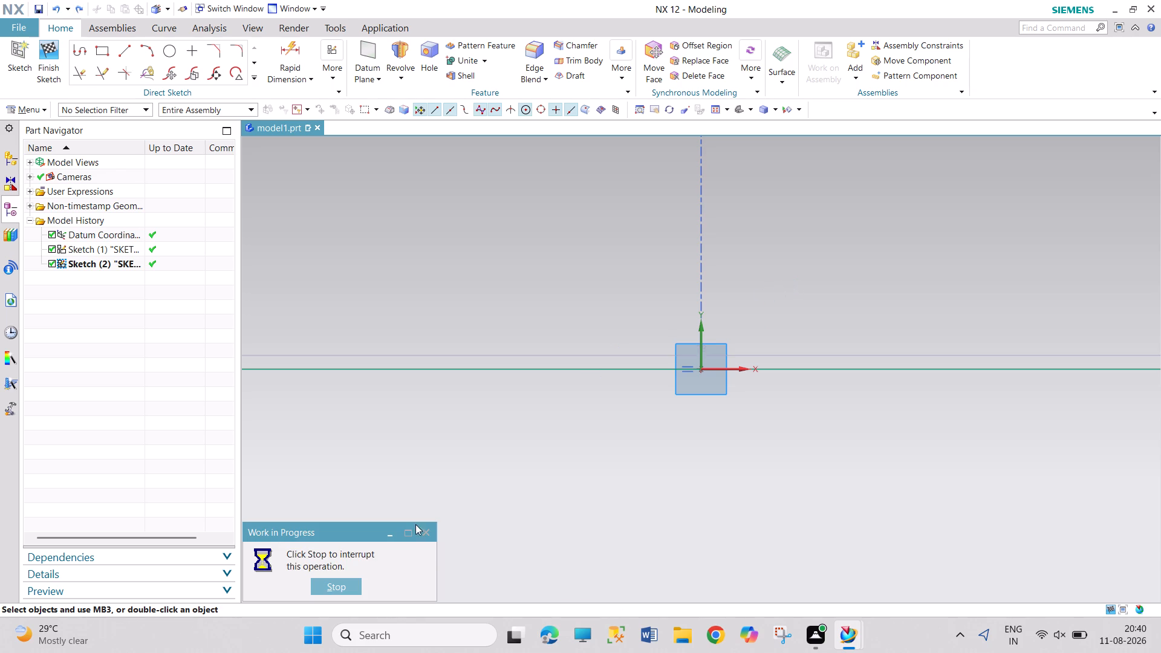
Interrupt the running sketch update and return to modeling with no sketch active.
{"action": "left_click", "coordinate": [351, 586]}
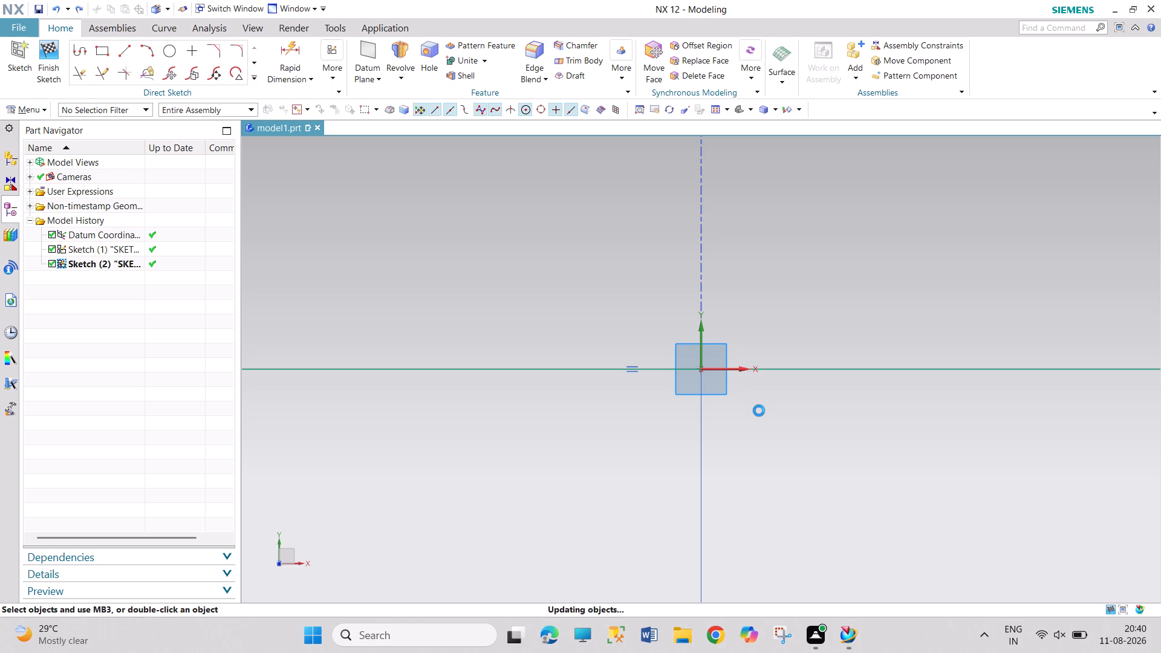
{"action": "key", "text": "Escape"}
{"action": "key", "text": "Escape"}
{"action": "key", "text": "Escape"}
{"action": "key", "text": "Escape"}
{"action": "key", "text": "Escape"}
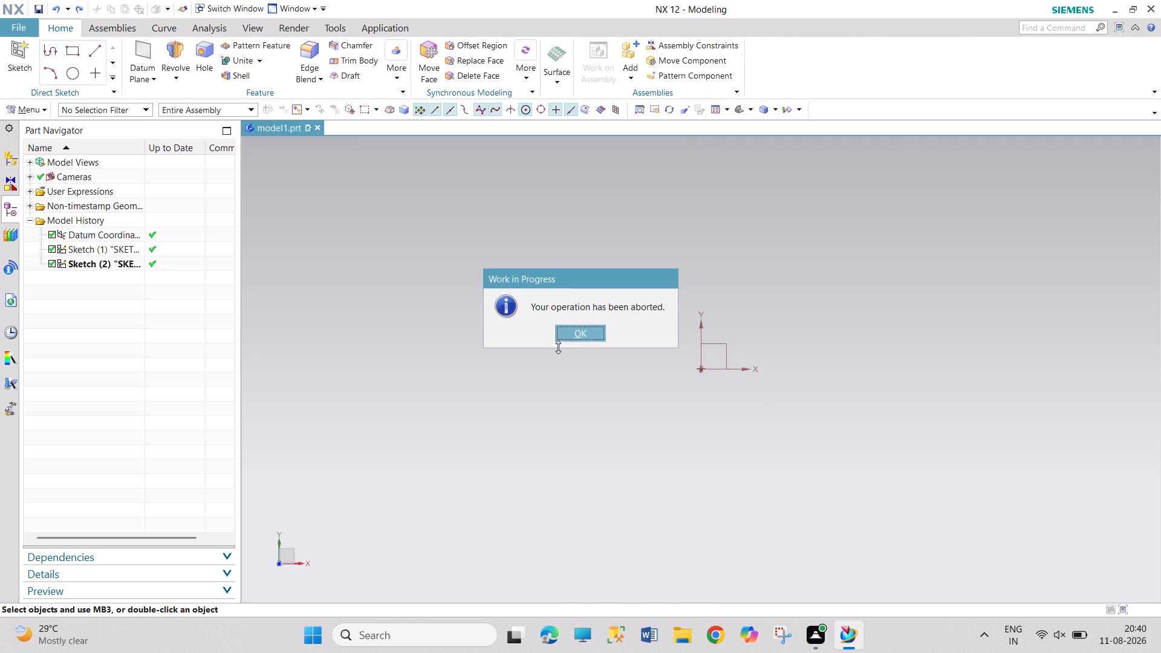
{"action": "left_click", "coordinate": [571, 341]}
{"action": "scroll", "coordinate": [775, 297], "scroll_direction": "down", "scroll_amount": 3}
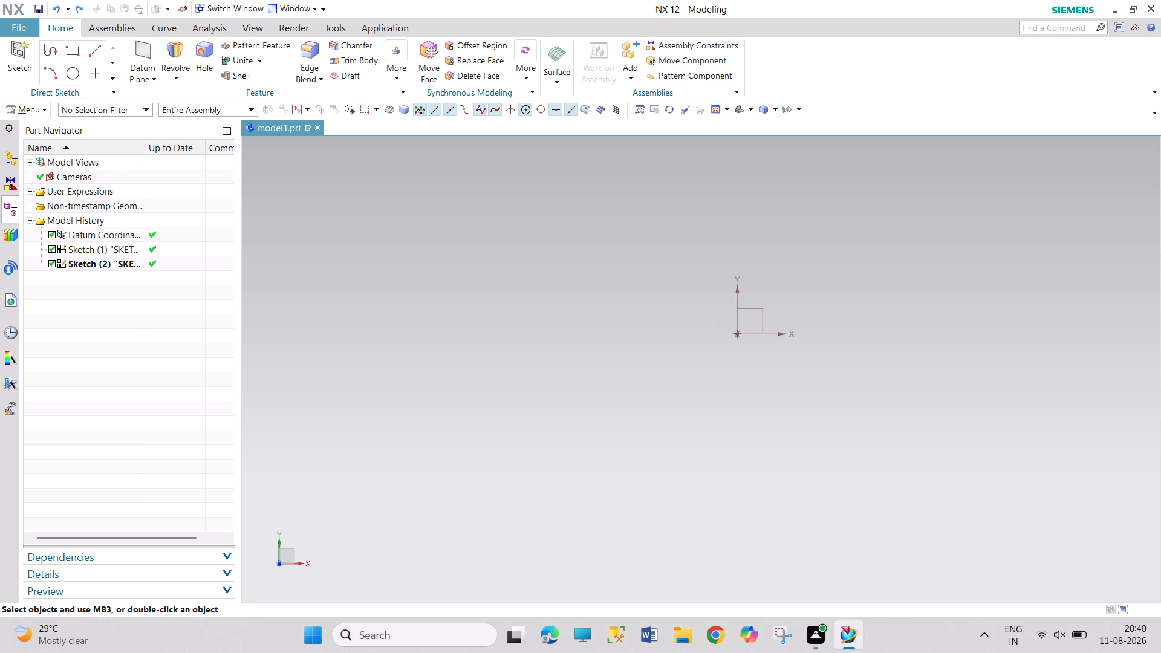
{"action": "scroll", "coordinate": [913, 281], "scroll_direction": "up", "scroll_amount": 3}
Open the pulley profile sketch, Sketch (2), for editing.
{"action": "left_click", "coordinate": [36, 108]}
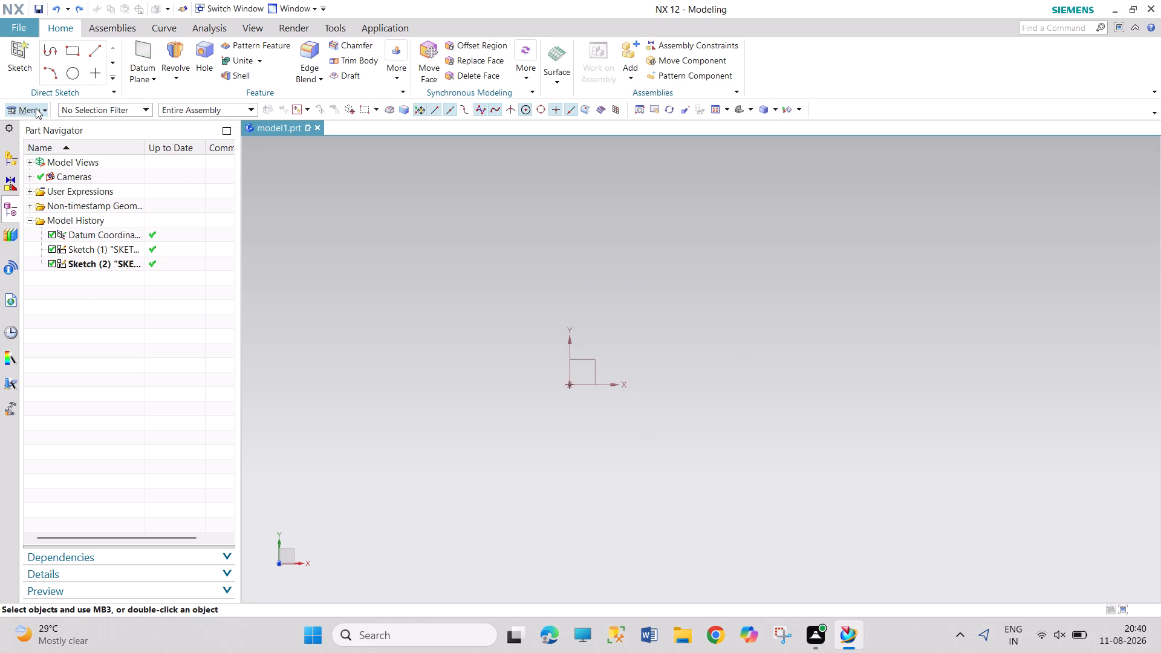
{"action": "left_click", "coordinate": [382, 282]}
{"action": "right_click", "coordinate": [124, 258]}
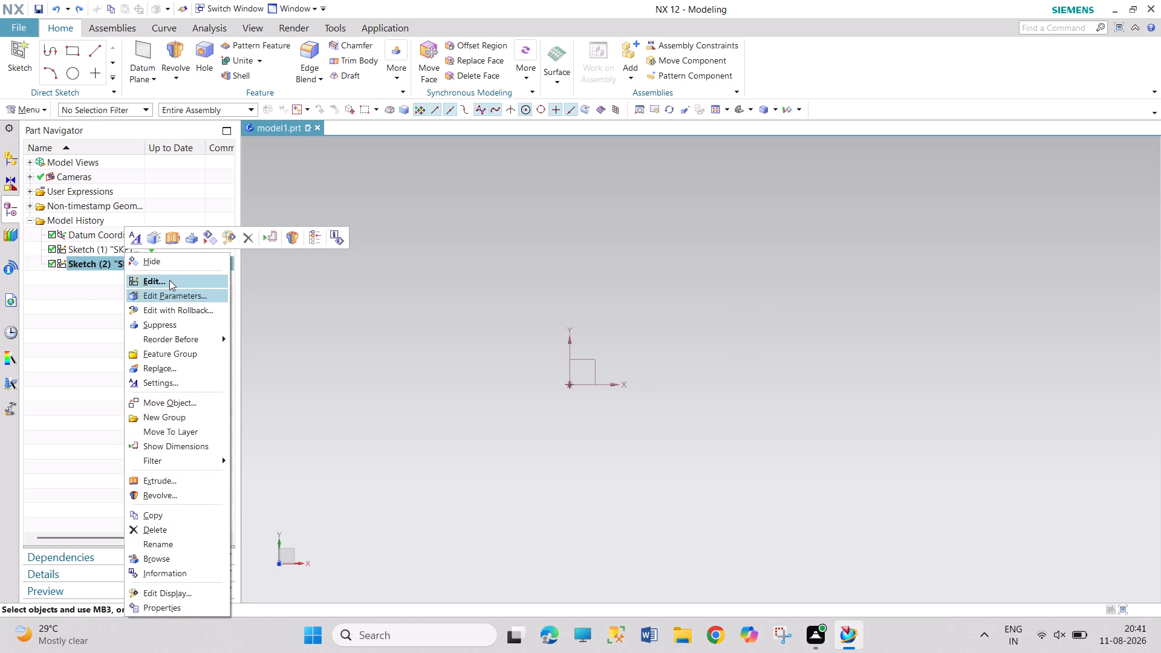
{"action": "left_click", "coordinate": [169, 278]}
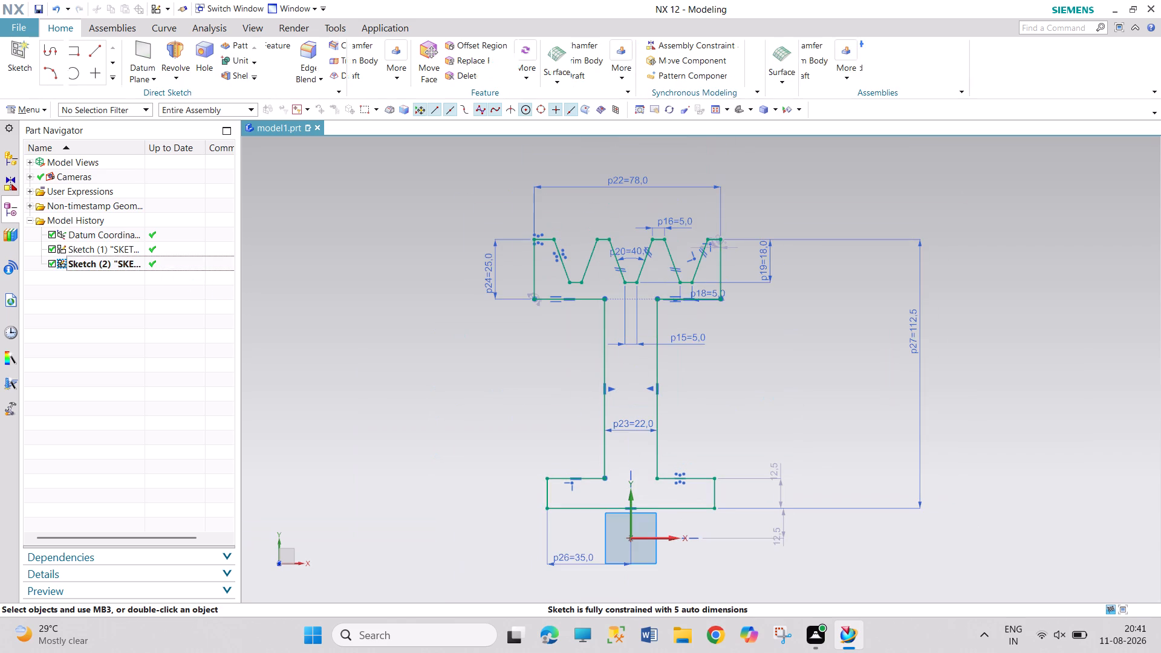
Delete the horizontal bottom line of the middle V-groove in the pulley profile sketch.
{"action": "key", "text": "Escape"}
{"action": "key", "text": "Escape"}
{"action": "key", "text": "Escape"}
{"action": "key", "text": "Escape"}
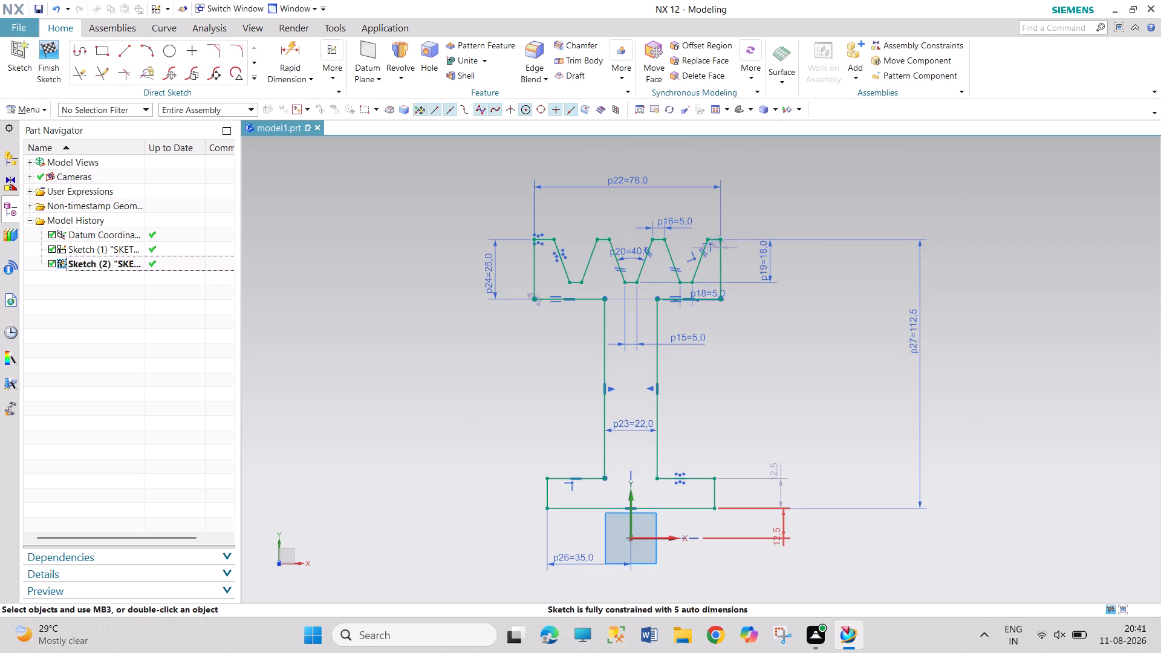
{"action": "scroll", "coordinate": [633, 286], "scroll_direction": "up", "scroll_amount": 7}
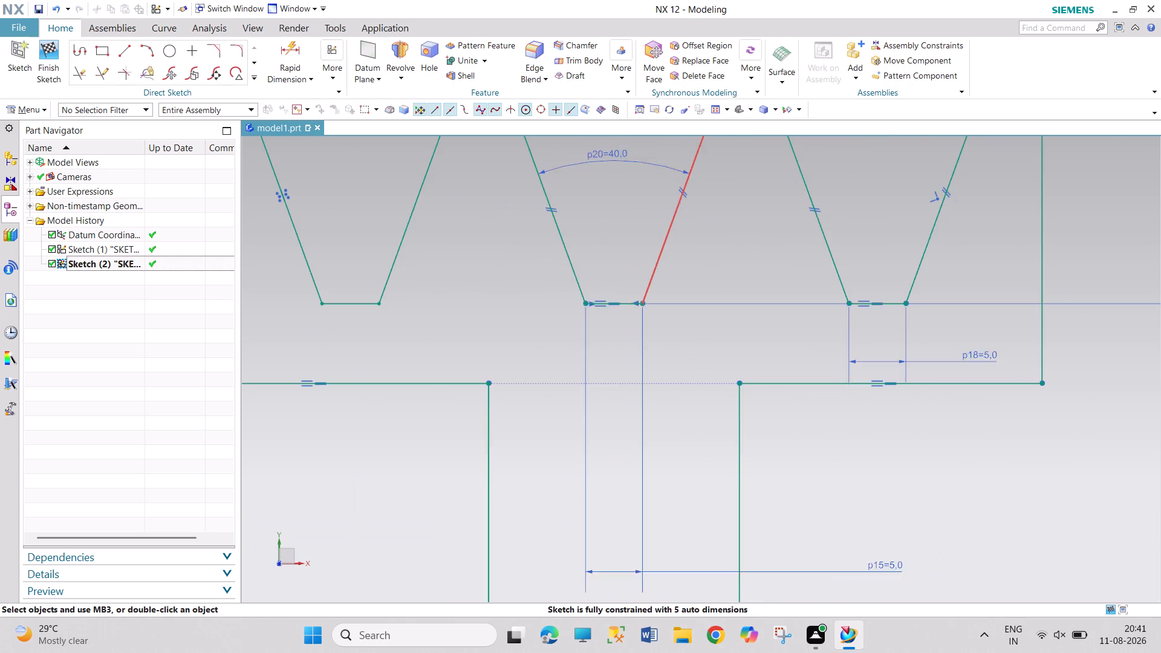
{"action": "scroll", "coordinate": [651, 289], "scroll_direction": "up", "scroll_amount": 6}
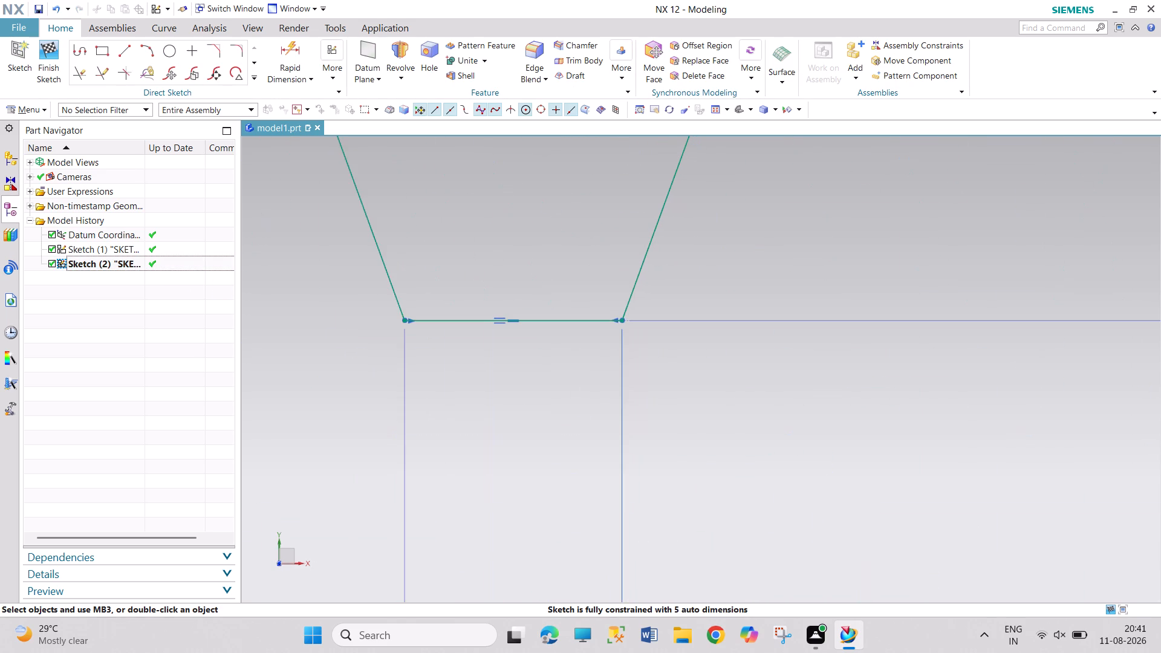
{"action": "scroll", "coordinate": [610, 314], "scroll_direction": "up", "scroll_amount": 3}
{"action": "scroll", "coordinate": [608, 310], "scroll_direction": "down", "scroll_amount": 3}
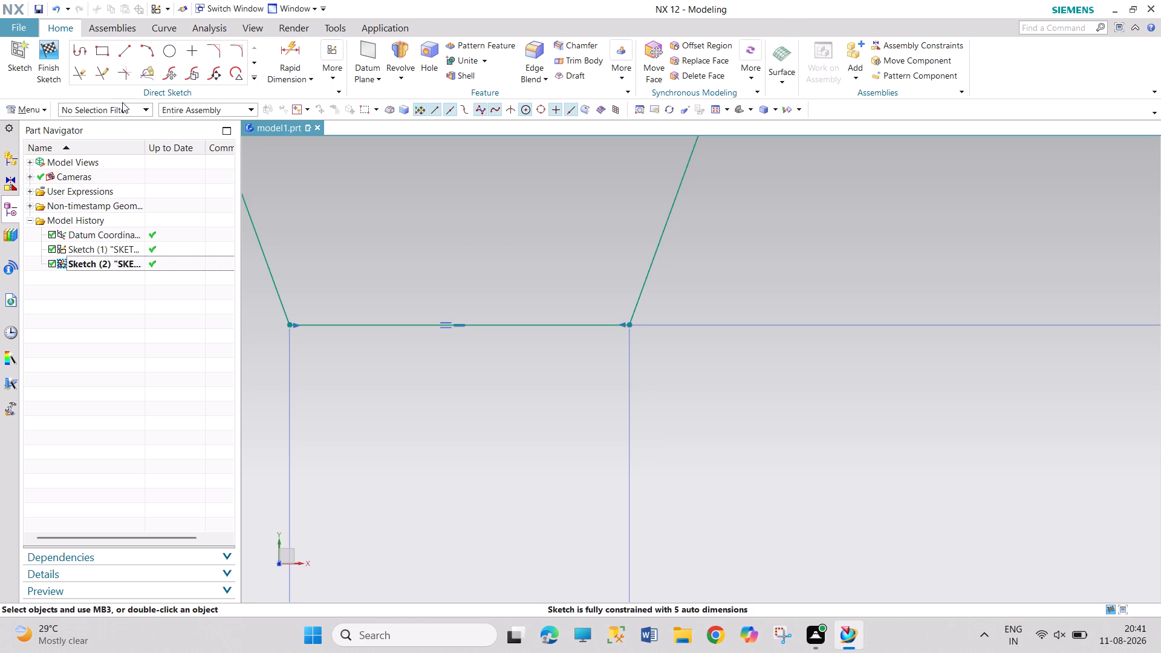
{"action": "left_click", "coordinate": [29, 109]}
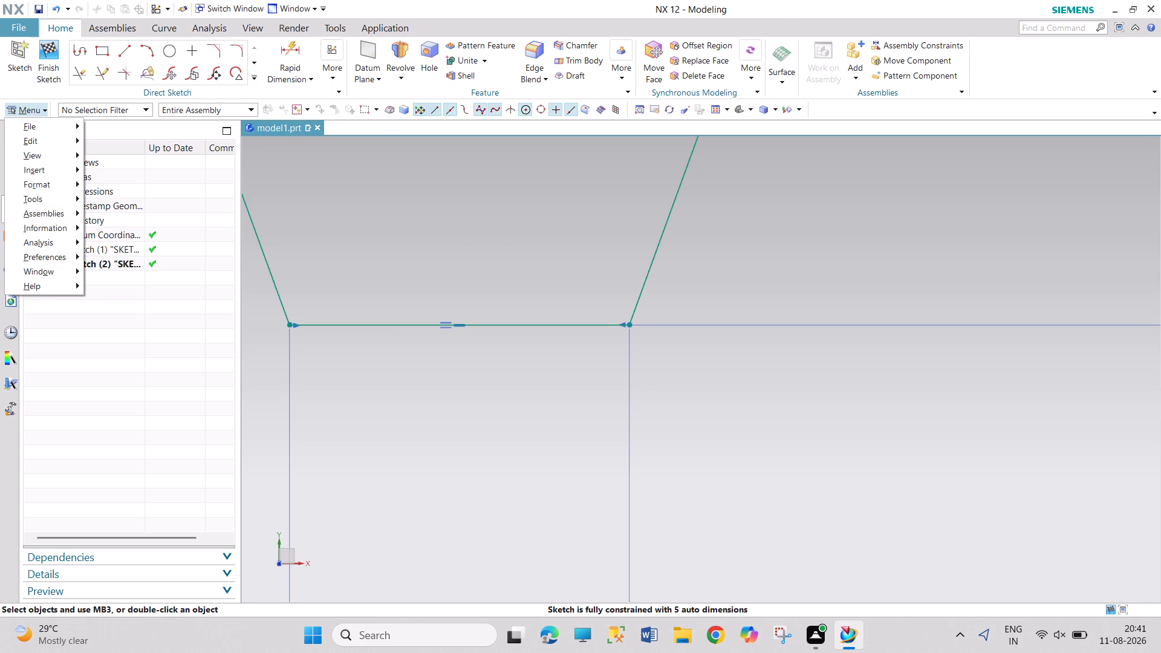
{"action": "left_click", "coordinate": [394, 326]}
{"action": "right_click", "coordinate": [394, 326]}
{"action": "left_click", "coordinate": [421, 330]}
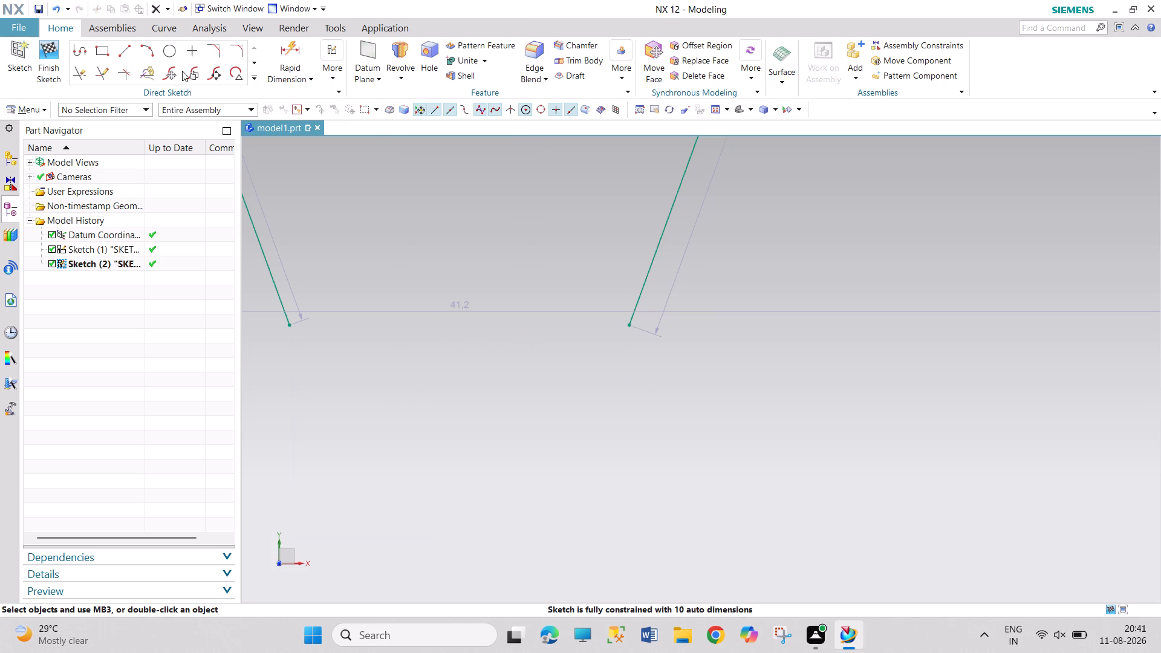
Redraw the middle groove's bottom as a 5 mm horizontal line joining the lower ends of its flanks, and finish the sketch.
{"action": "left_click", "coordinate": [117, 54]}
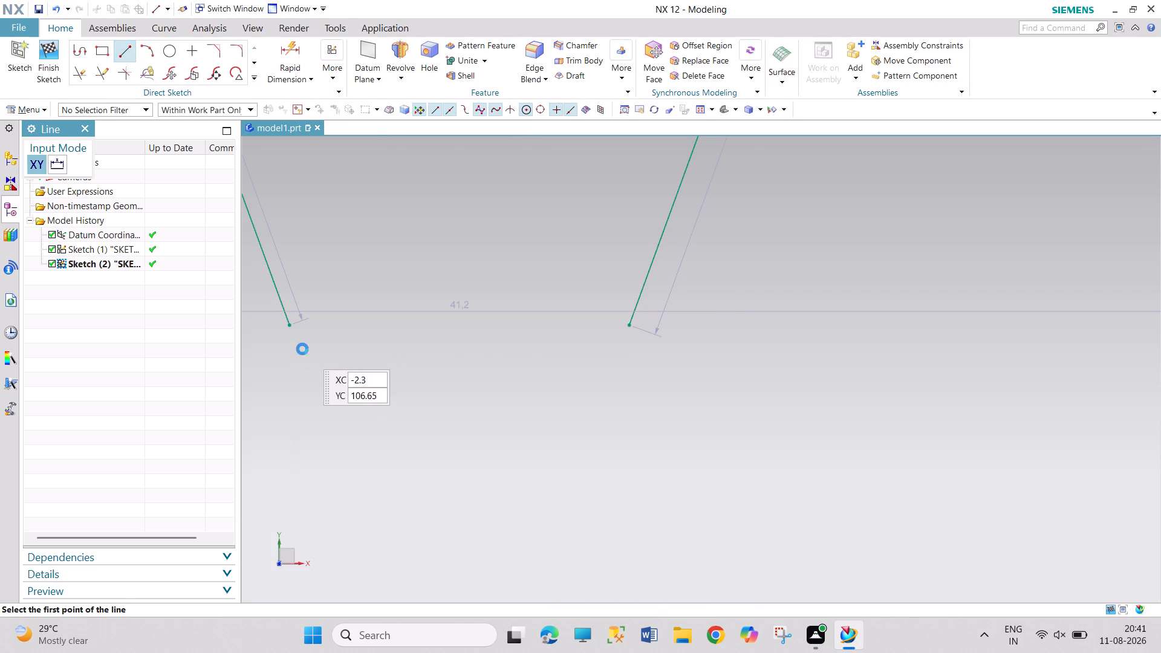
{"action": "left_click", "coordinate": [290, 326]}
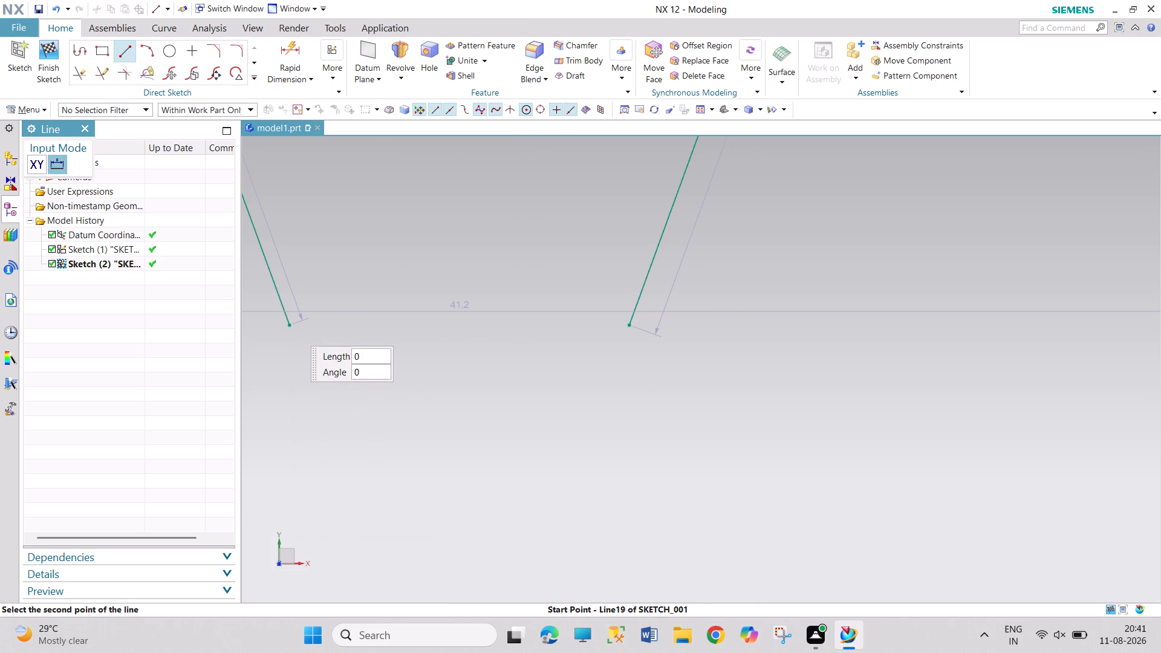
{"action": "left_click", "coordinate": [629, 325]}
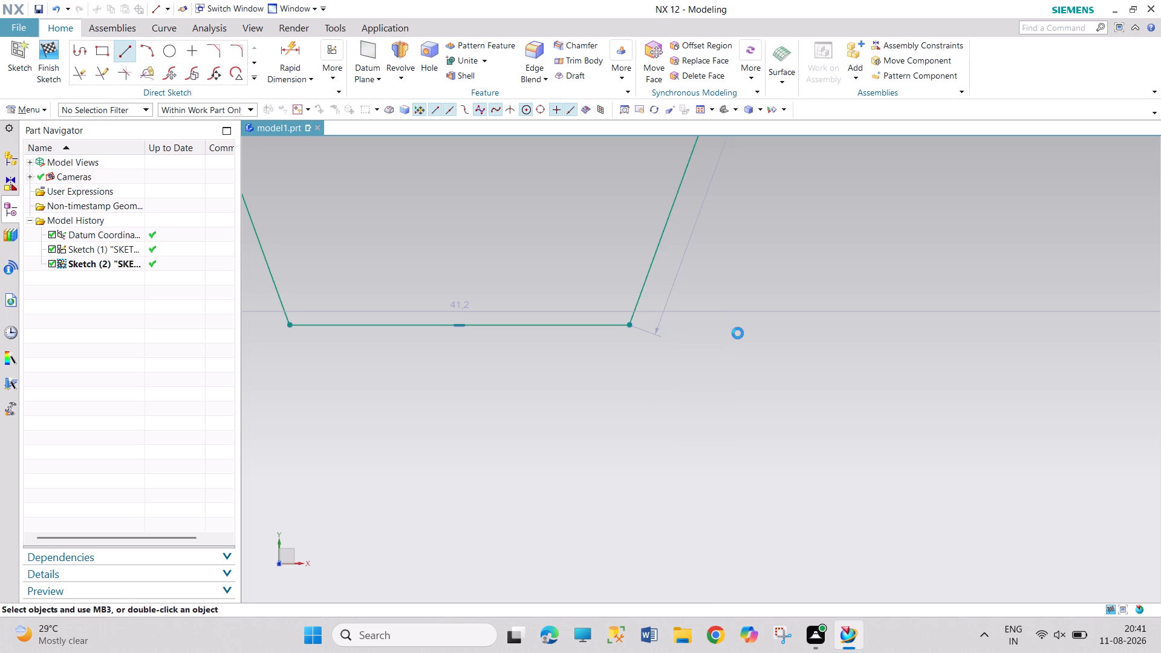
{"action": "key", "text": "Escape"}
{"action": "key", "text": "Escape"}
{"action": "key", "text": "Escape"}
{"action": "key", "text": "Escape"}
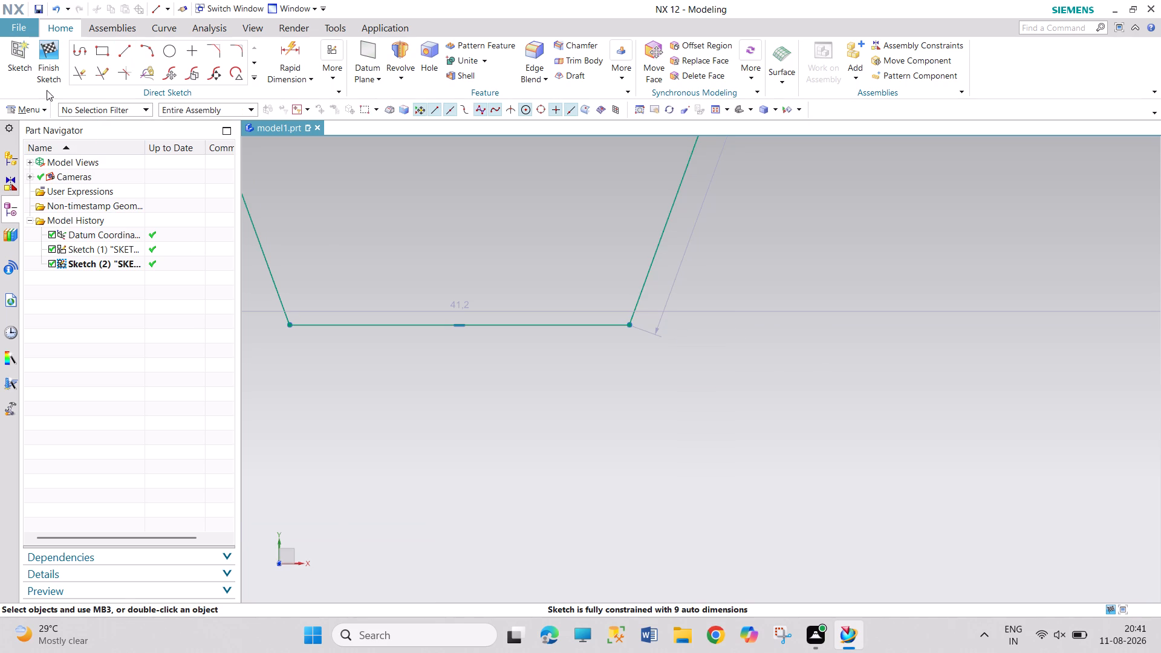
{"action": "left_click", "coordinate": [41, 73]}
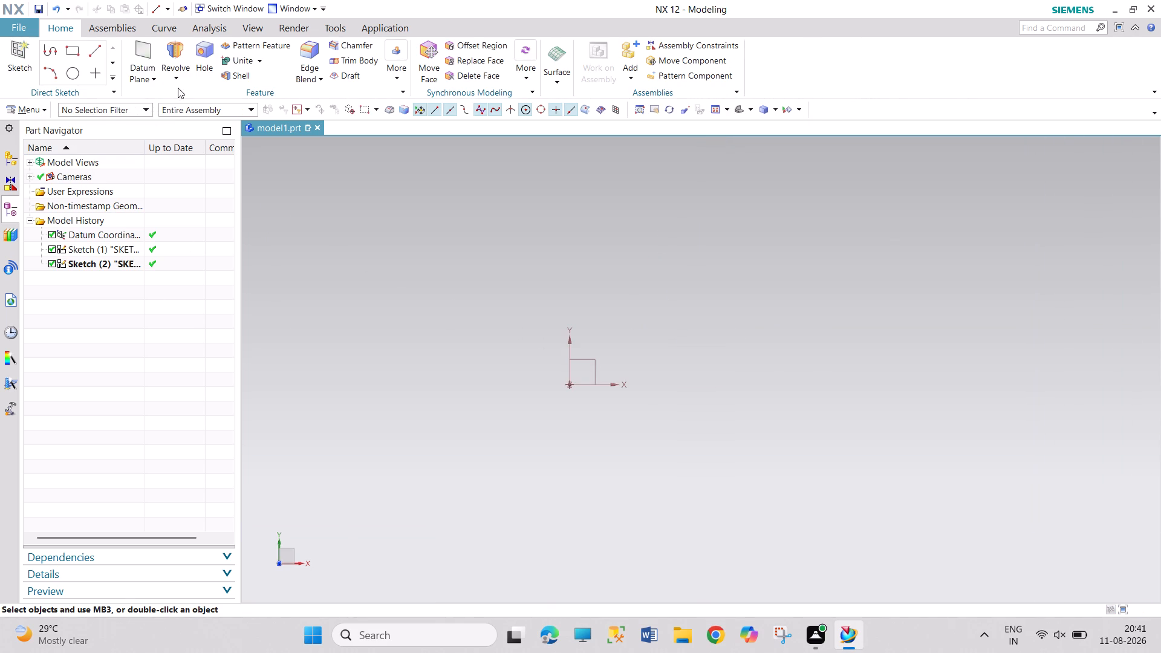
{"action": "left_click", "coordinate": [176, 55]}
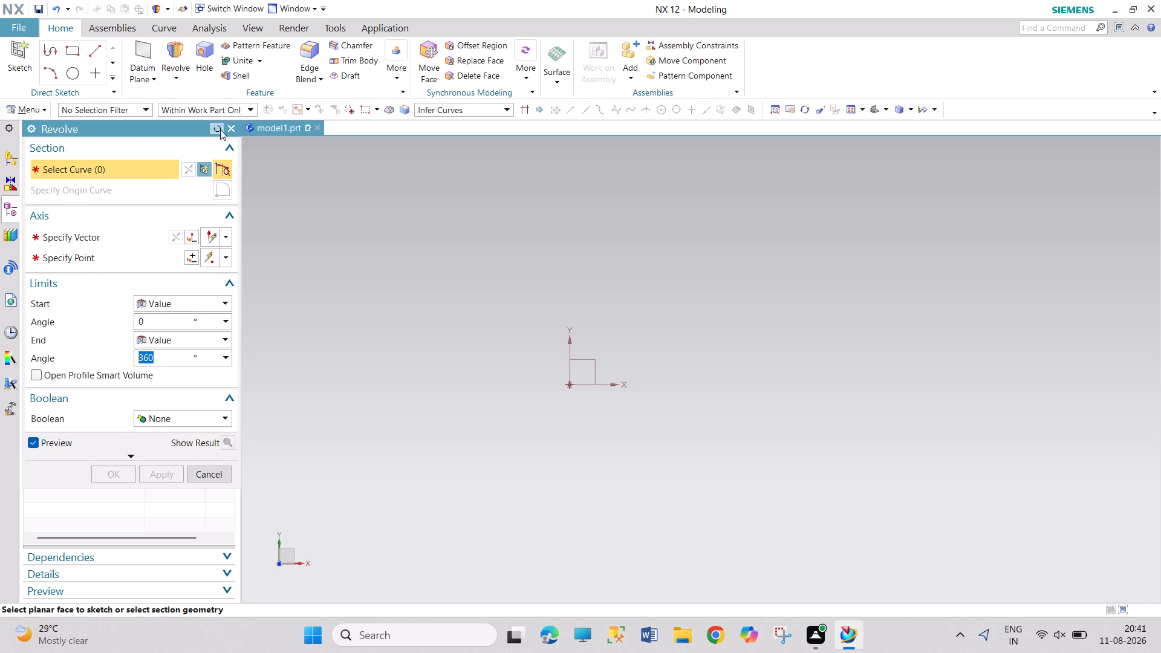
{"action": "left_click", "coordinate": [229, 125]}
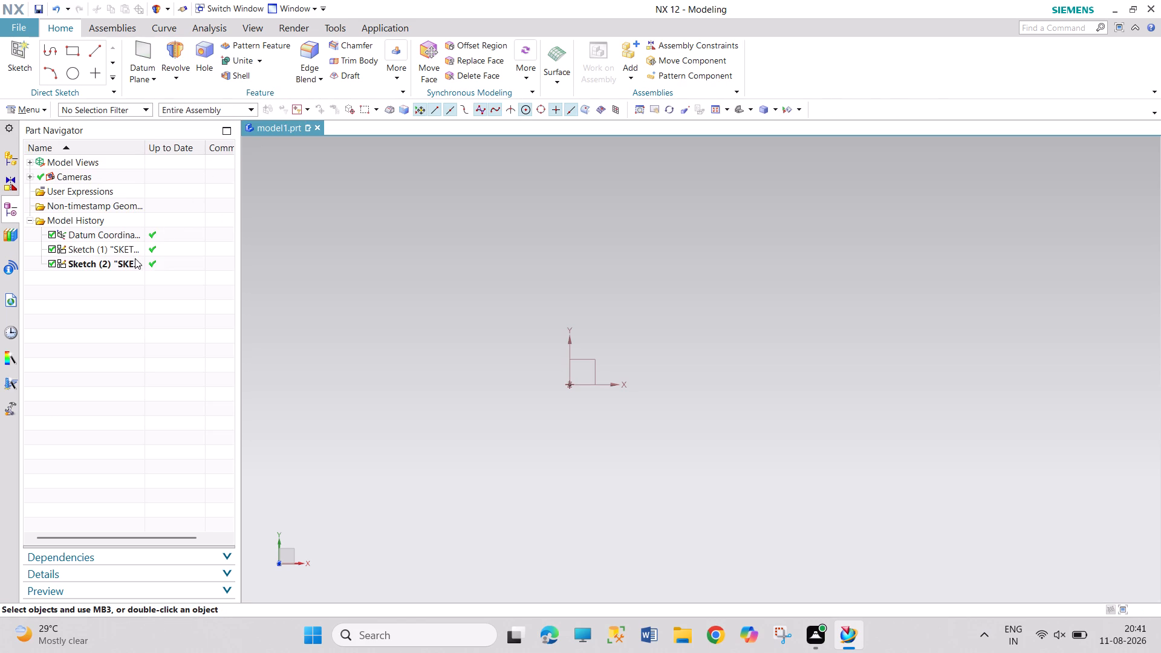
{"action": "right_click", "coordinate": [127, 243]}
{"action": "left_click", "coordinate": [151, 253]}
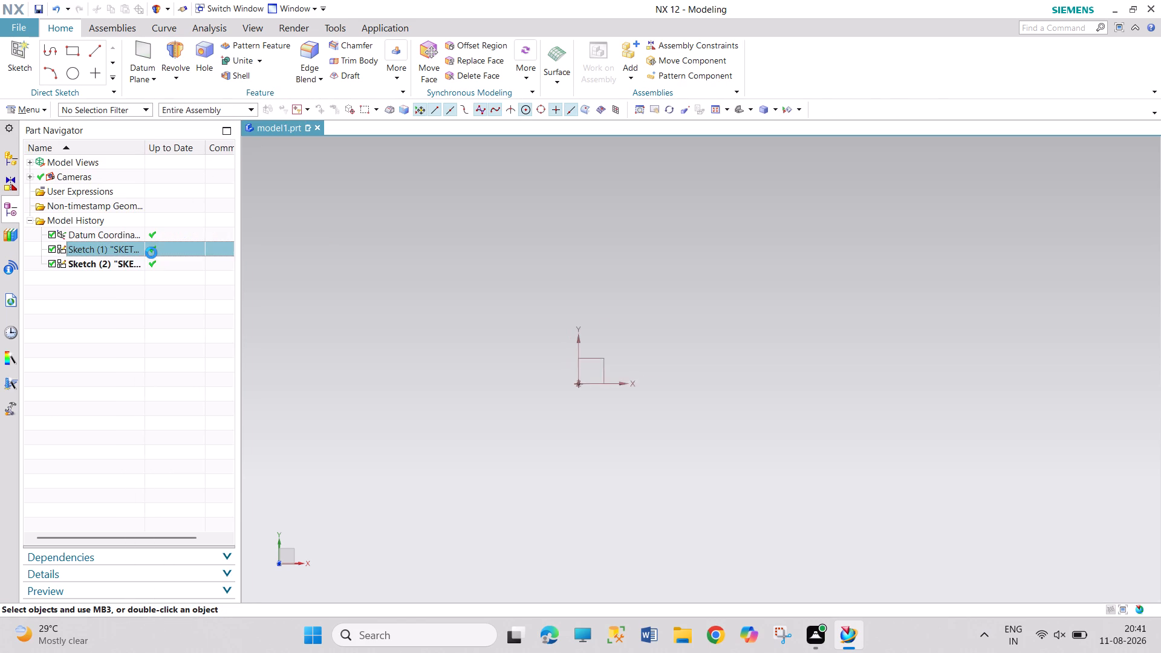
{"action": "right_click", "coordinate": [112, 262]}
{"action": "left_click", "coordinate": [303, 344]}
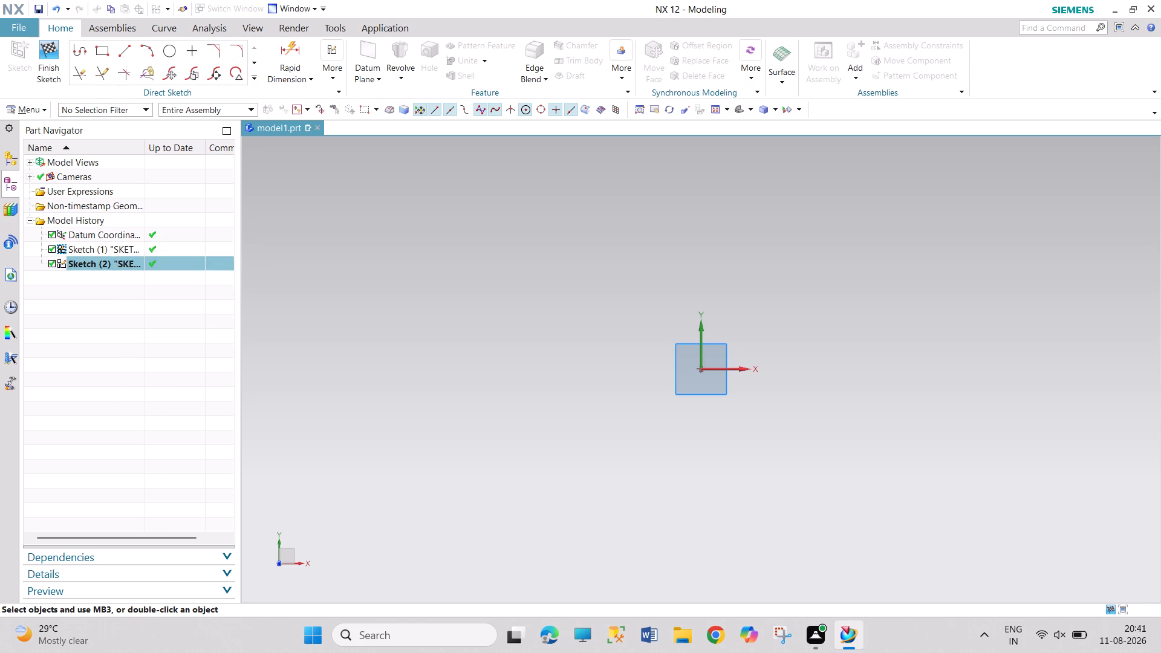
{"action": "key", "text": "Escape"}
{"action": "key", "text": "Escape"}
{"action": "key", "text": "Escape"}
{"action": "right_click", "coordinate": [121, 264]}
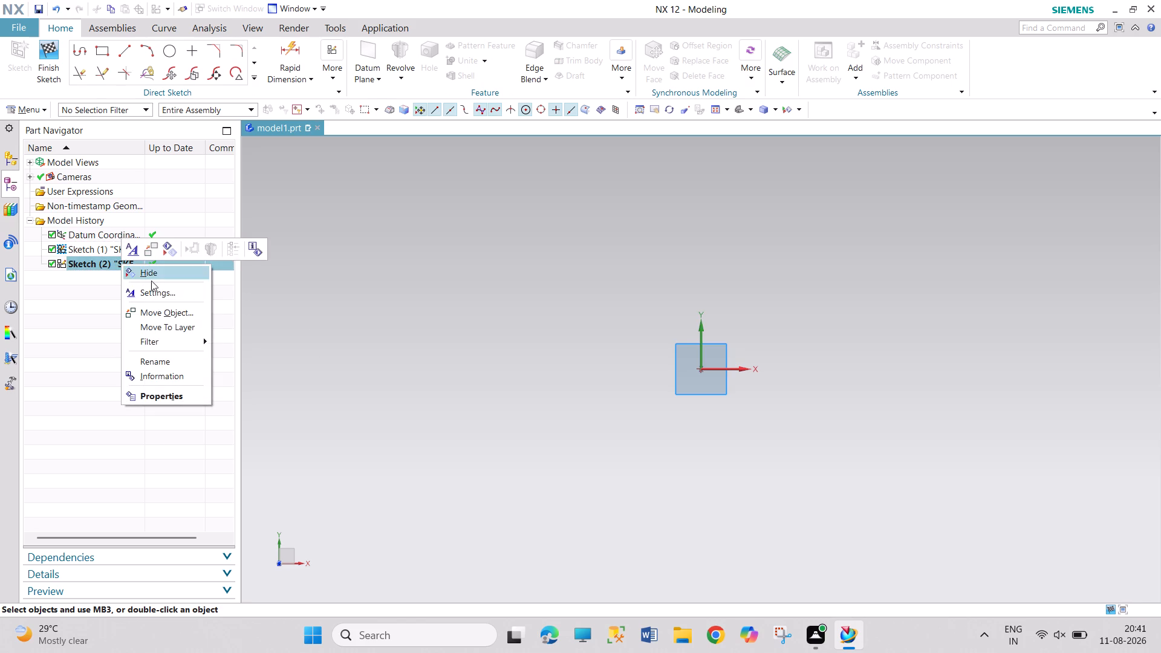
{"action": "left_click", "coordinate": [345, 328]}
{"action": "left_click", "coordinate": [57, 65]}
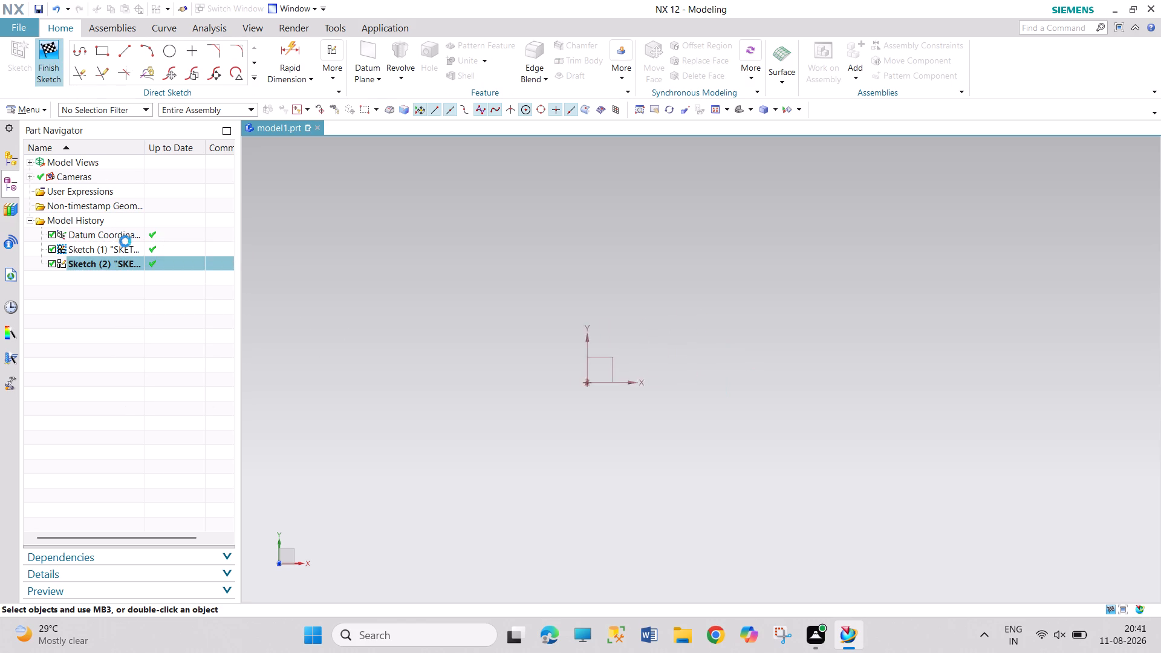
Open the pulley profile sketch, Sketch (2), for editing.
{"action": "right_click", "coordinate": [131, 262]}
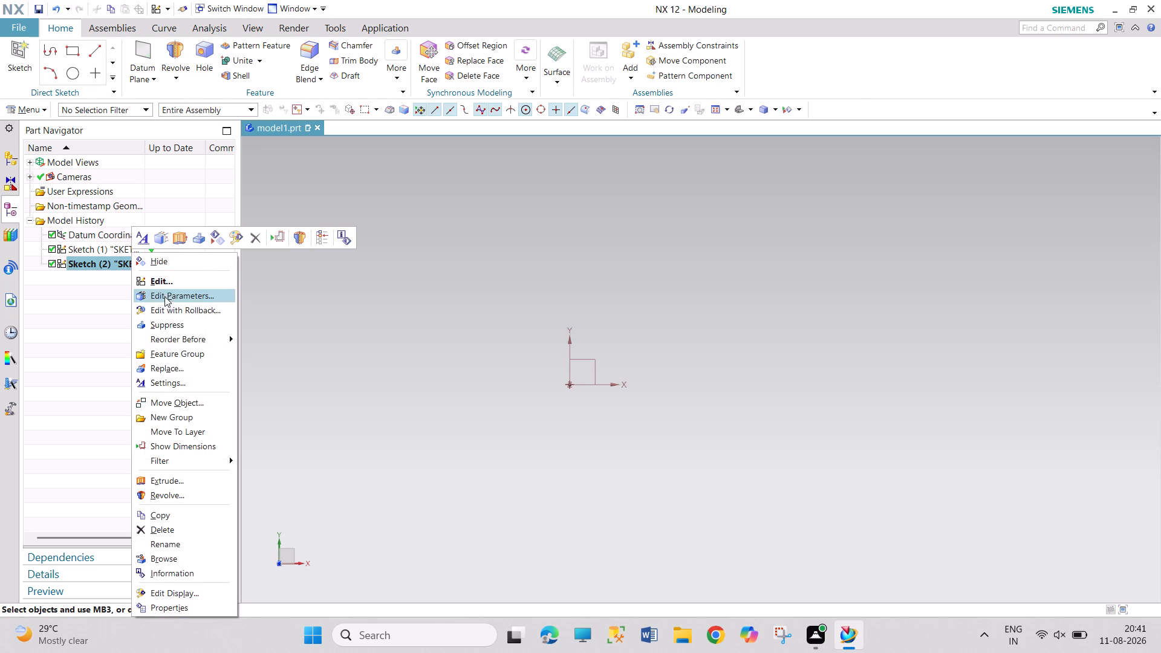
{"action": "left_click", "coordinate": [188, 284]}
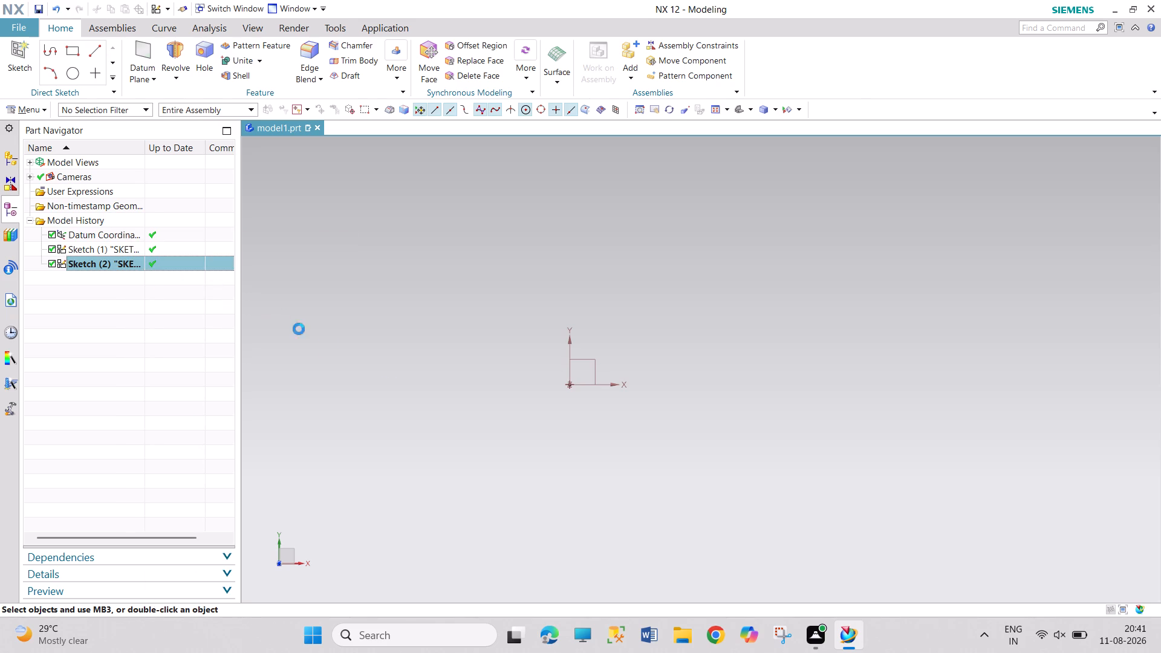
{"action": "key", "text": "Escape"}
{"action": "key", "text": "Escape"}
{"action": "key", "text": "Escape"}
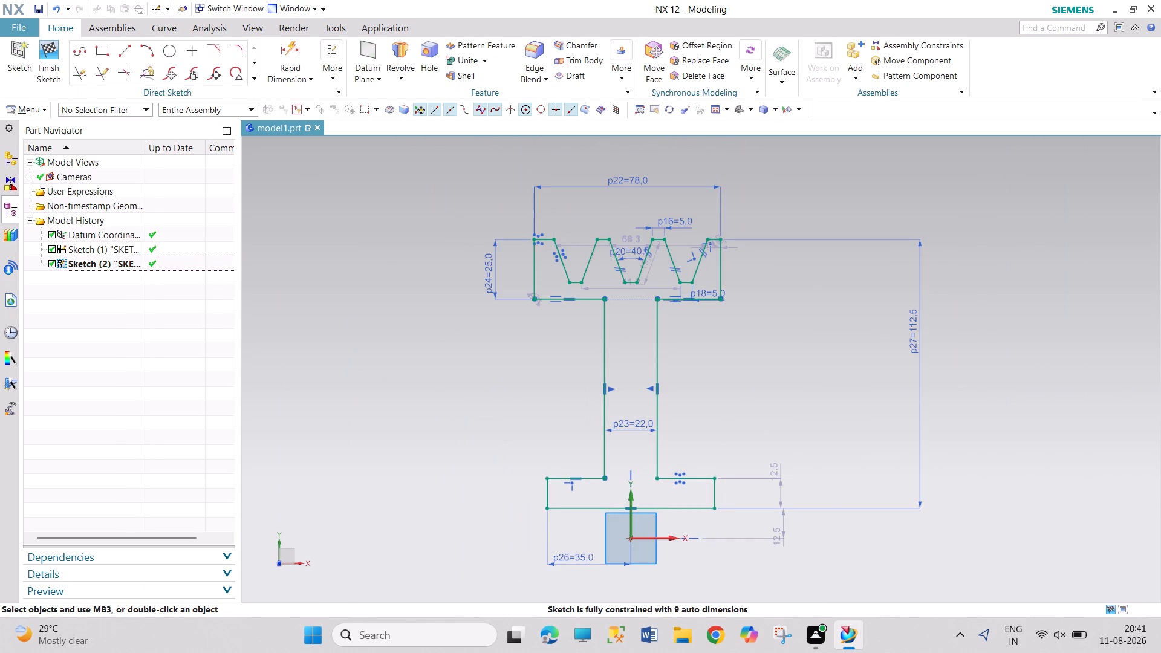
{"action": "key", "text": "Escape"}
{"action": "key", "text": "Escape"}
{"action": "key", "text": "Escape"}
{"action": "key", "text": "Escape"}
{"action": "key", "text": "Escape"}
{"action": "key", "text": "Escape"}
Revolve the closed pulley profile from 0 to 360° about the datum X axis, with Boolean set to None.
{"action": "left_click", "coordinate": [409, 54]}
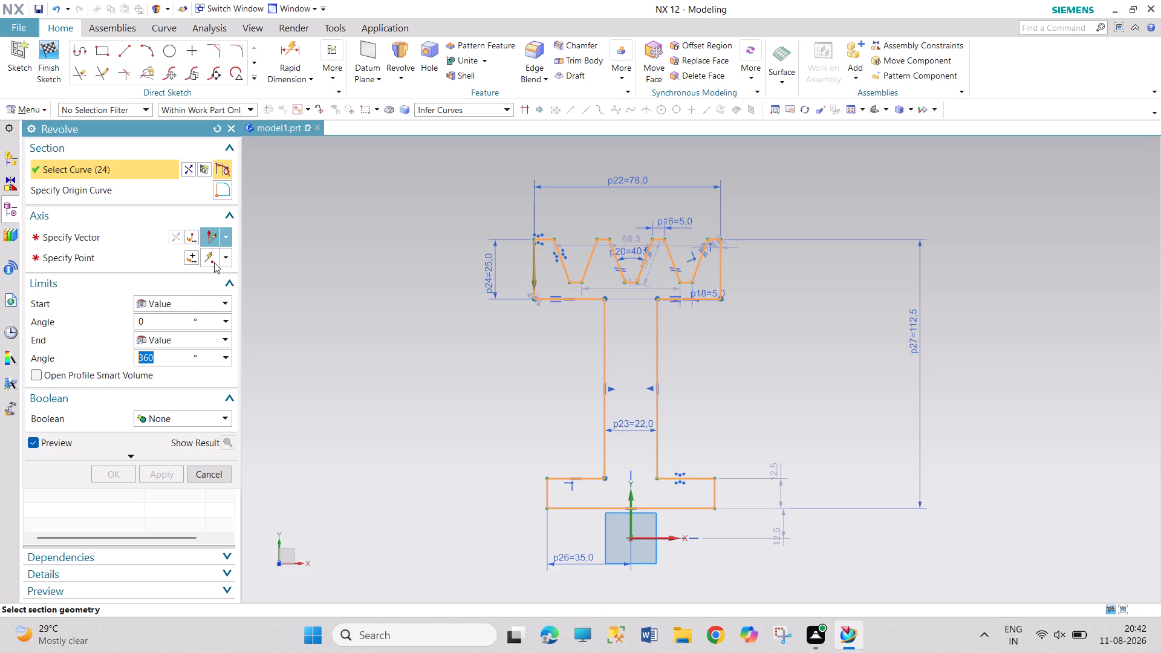
{"action": "left_click", "coordinate": [111, 193]}
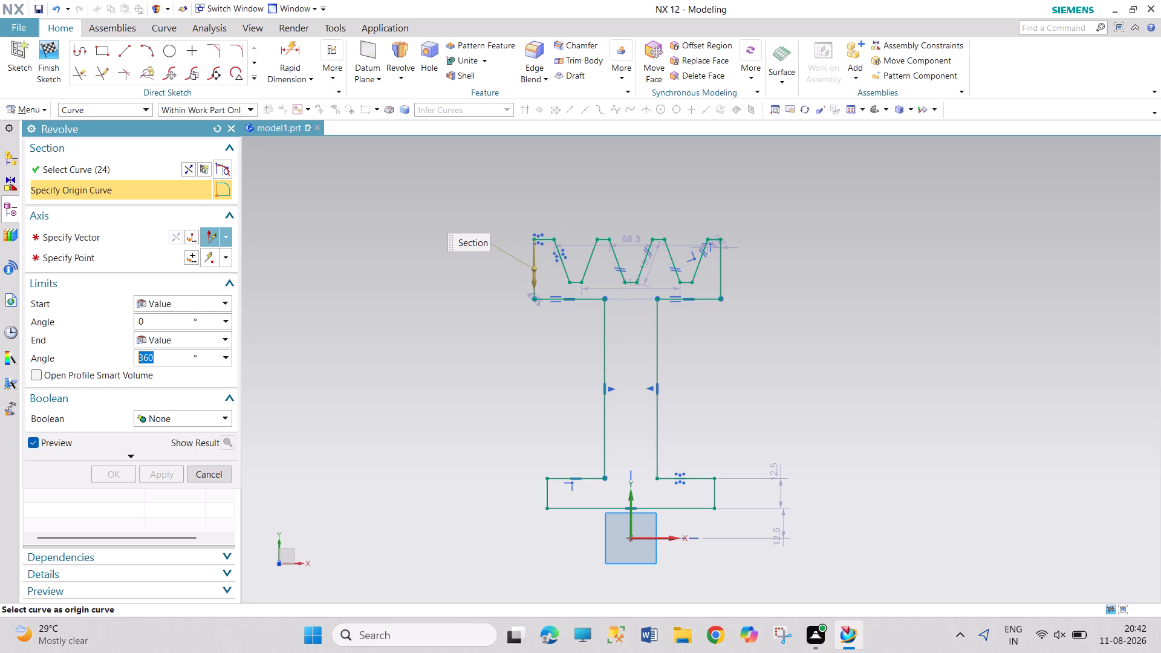
{"action": "left_click", "coordinate": [134, 241]}
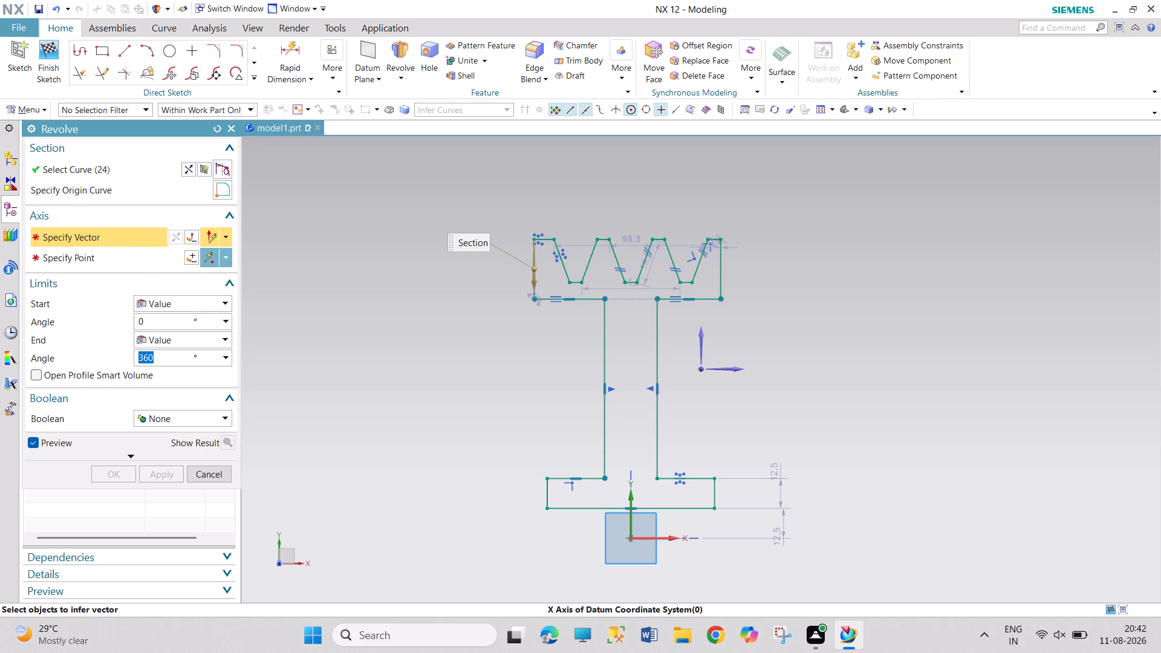
{"action": "left_click", "coordinate": [669, 537]}
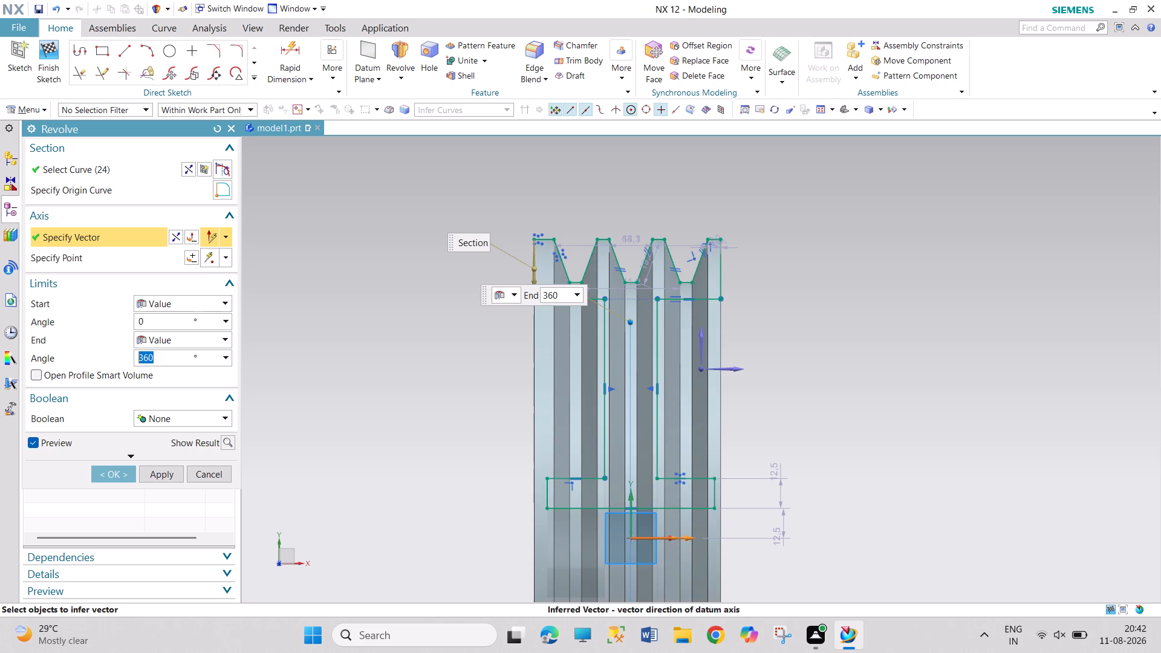
{"action": "middle_click_drag", "start_coordinate": [782, 510], "coordinate": [724, 509]}
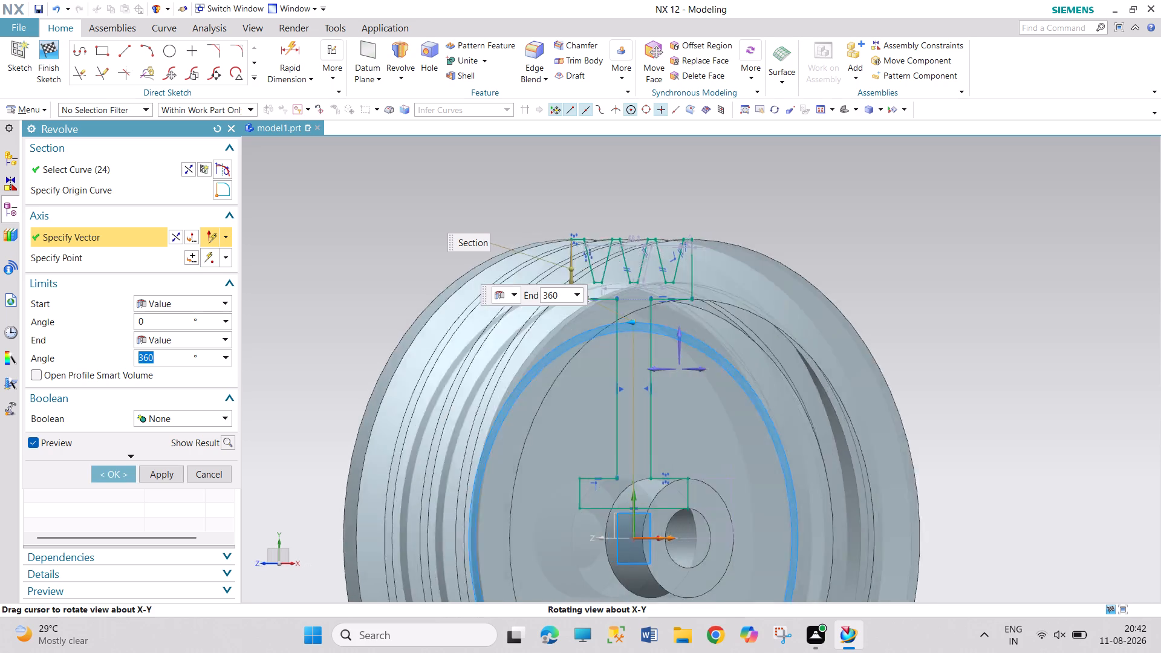
{"action": "middle_click_drag", "start_coordinate": [724, 509], "coordinate": [741, 517]}
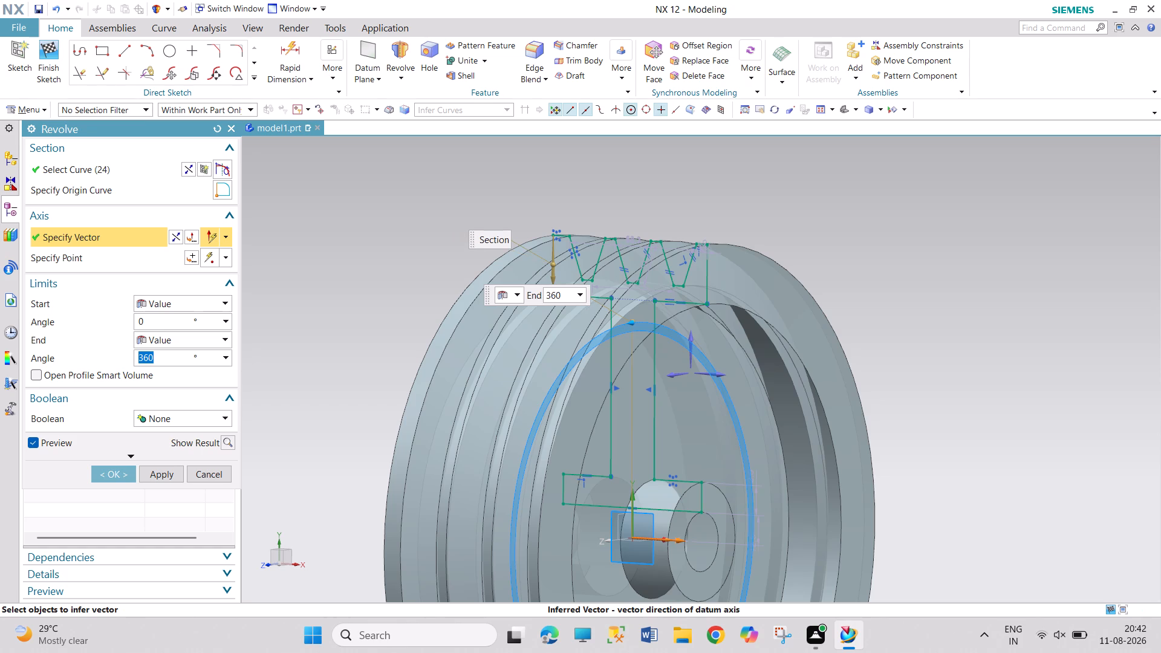
{"action": "scroll", "coordinate": [472, 424], "scroll_direction": "down", "scroll_amount": 3}
{"action": "scroll", "coordinate": [510, 555], "scroll_direction": "down", "scroll_amount": 3}
{"action": "scroll", "coordinate": [496, 597], "scroll_direction": "up", "scroll_amount": 3}
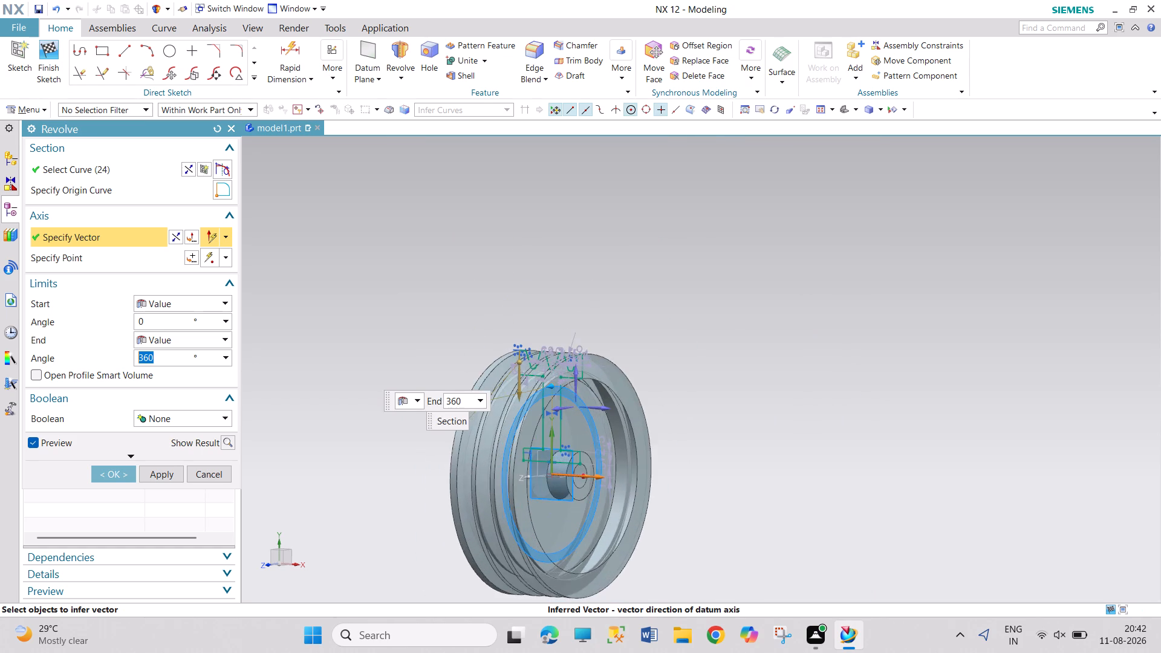
{"action": "scroll", "coordinate": [495, 597], "scroll_direction": "up", "scroll_amount": 1}
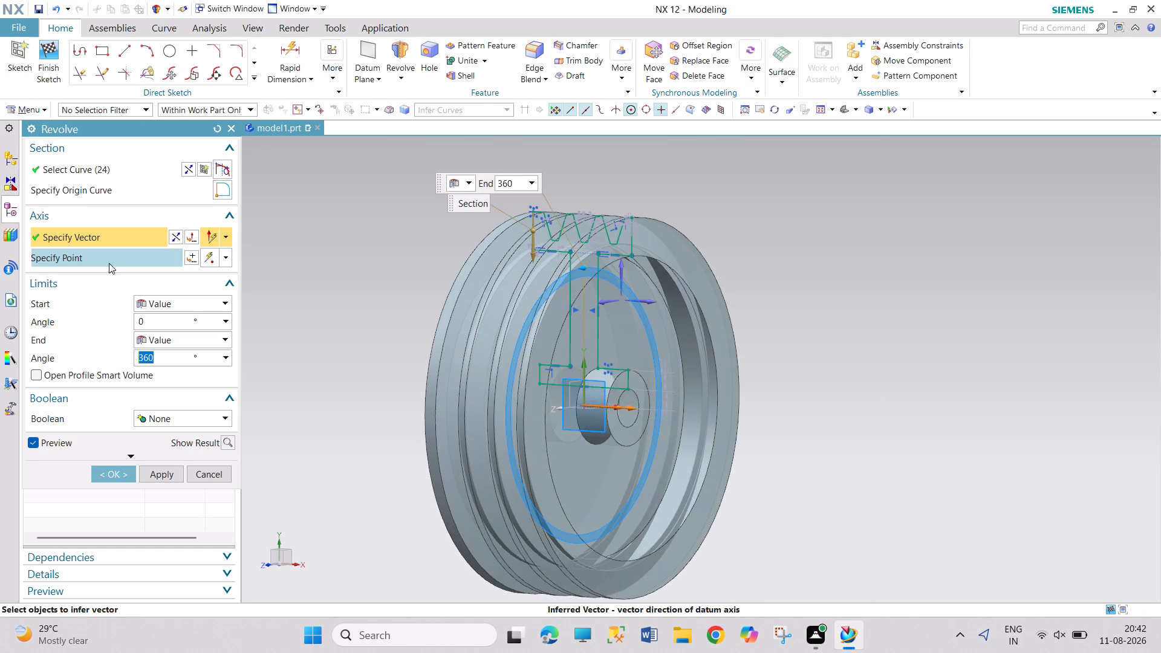
{"action": "left_click", "coordinate": [108, 475]}
Start a sketch on the pulley's recessed web face, between the rim and the hub.
{"action": "middle_click_drag", "start_coordinate": [426, 527], "coordinate": [398, 517]}
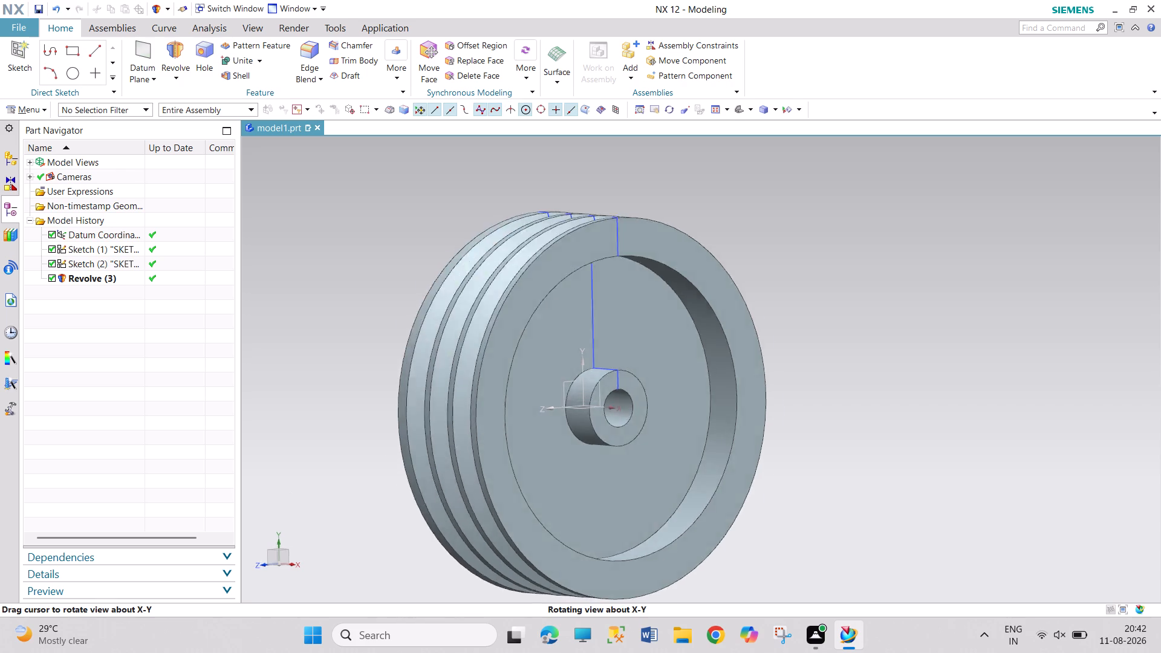
{"action": "middle_click_drag", "start_coordinate": [398, 517], "coordinate": [356, 501]}
{"action": "middle_click_drag", "start_coordinate": [761, 429], "coordinate": [769, 478]}
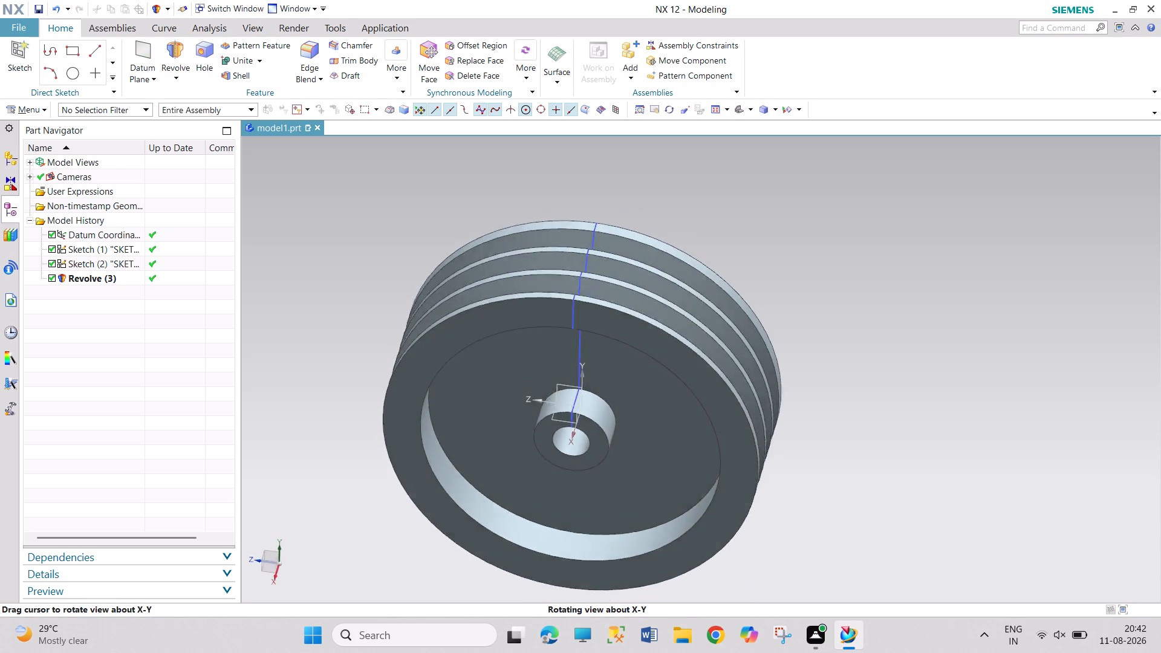
{"action": "middle_click_drag", "start_coordinate": [769, 478], "coordinate": [752, 440]}
{"action": "middle_click_drag", "start_coordinate": [753, 441], "coordinate": [774, 449]}
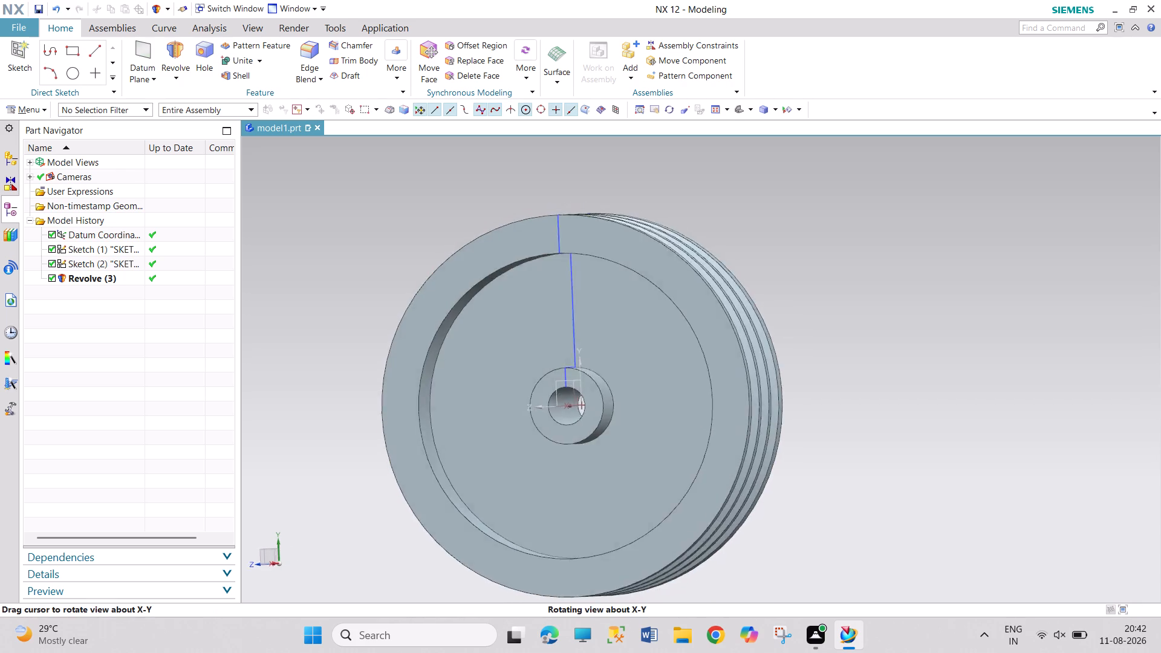
{"action": "middle_click_drag", "start_coordinate": [774, 449], "coordinate": [779, 451]}
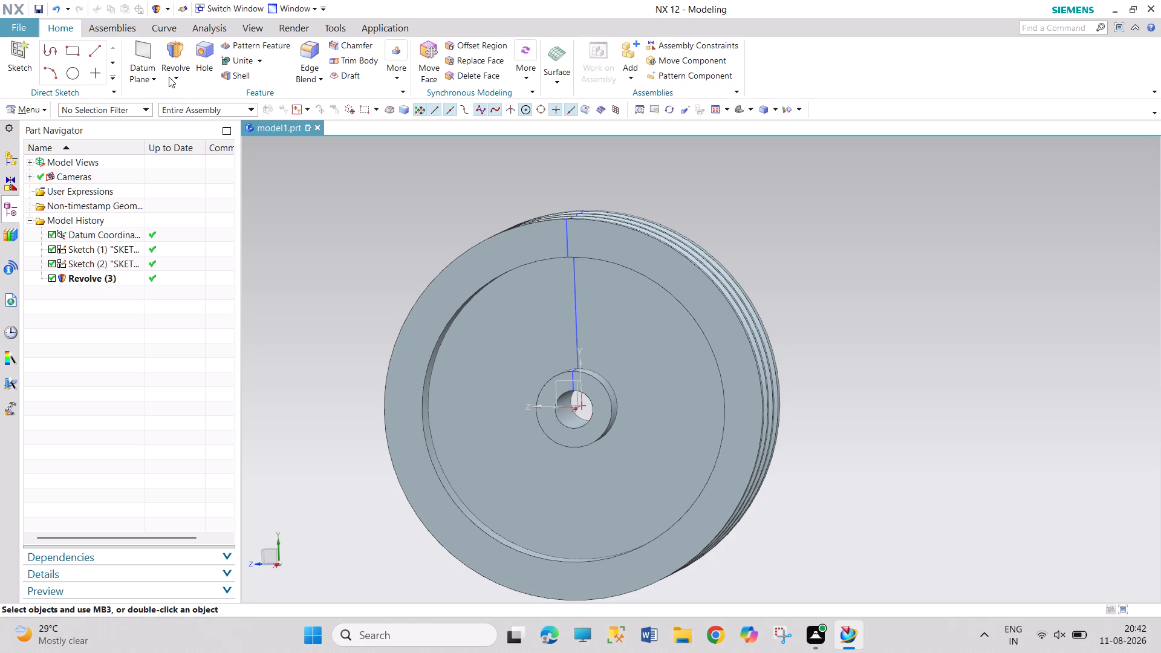
{"action": "left_click", "coordinate": [26, 111]}
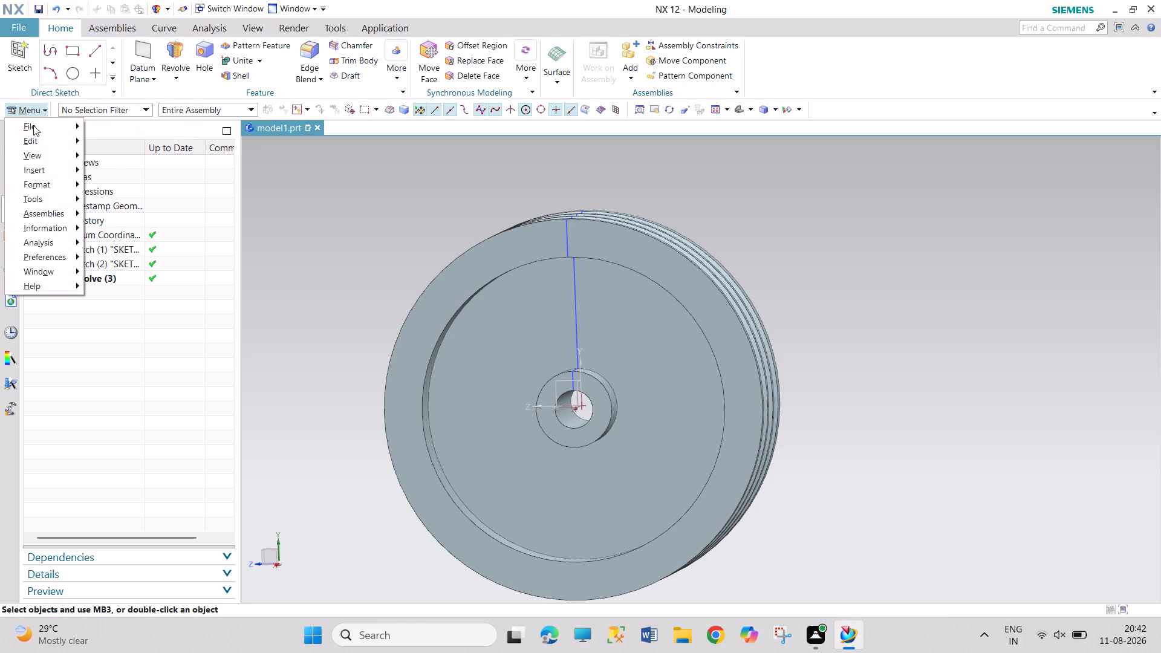
{"action": "left_click", "coordinate": [54, 169]}
{"action": "left_click", "coordinate": [119, 185]}
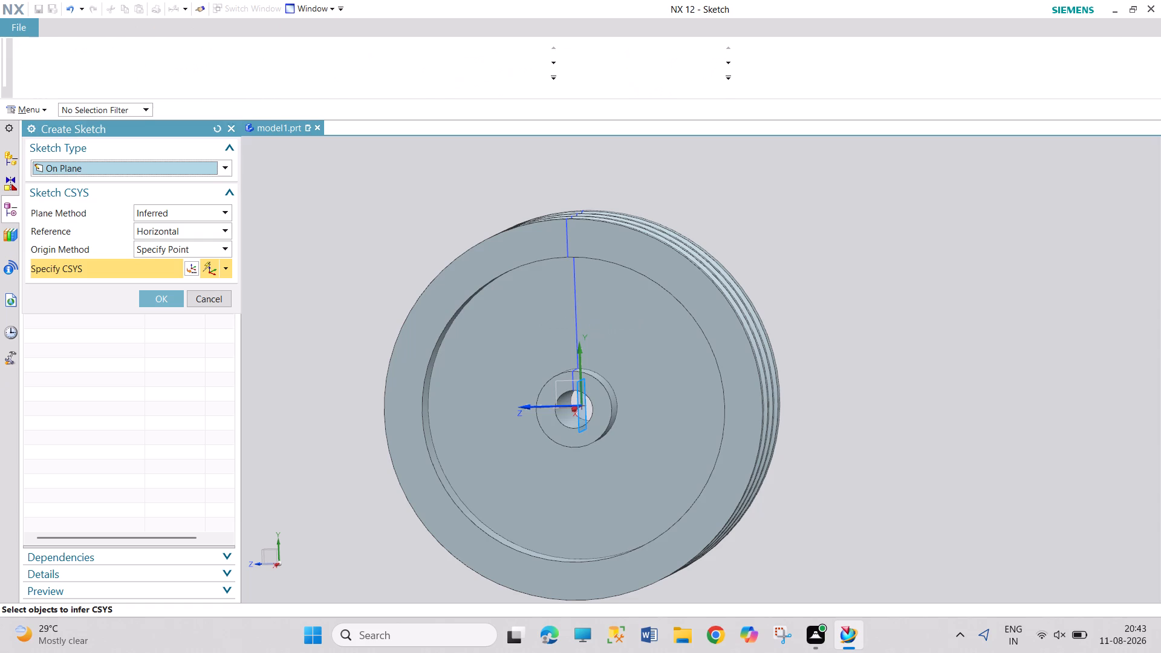
{"action": "left_click", "coordinate": [645, 312]}
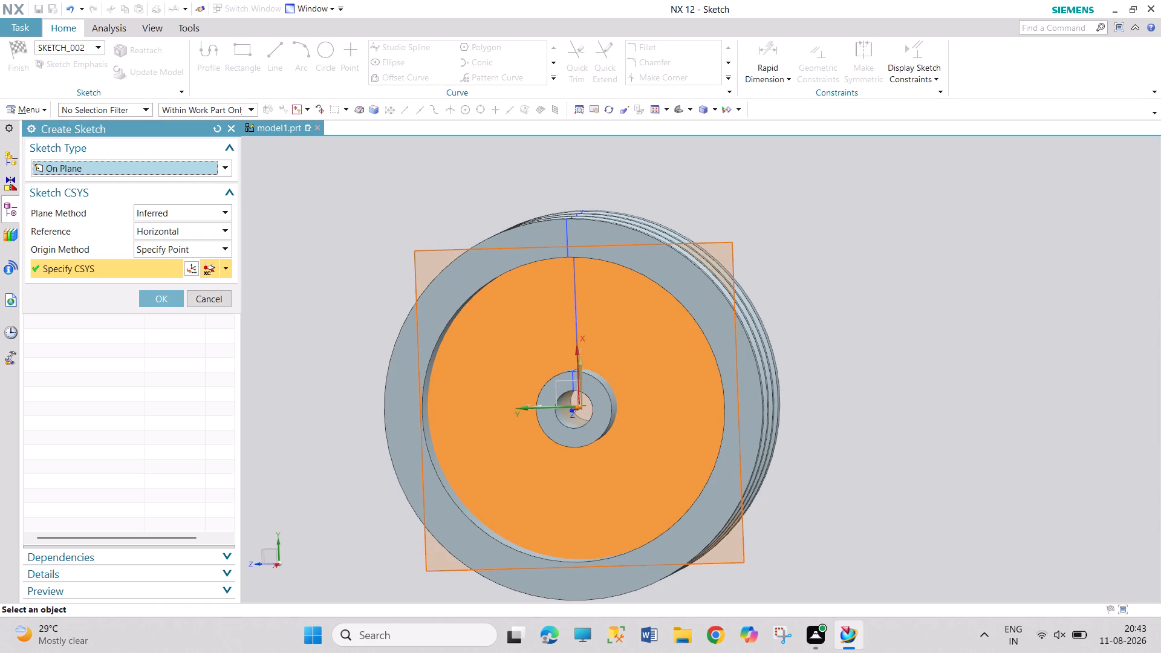
{"action": "left_click", "coordinate": [157, 301]}
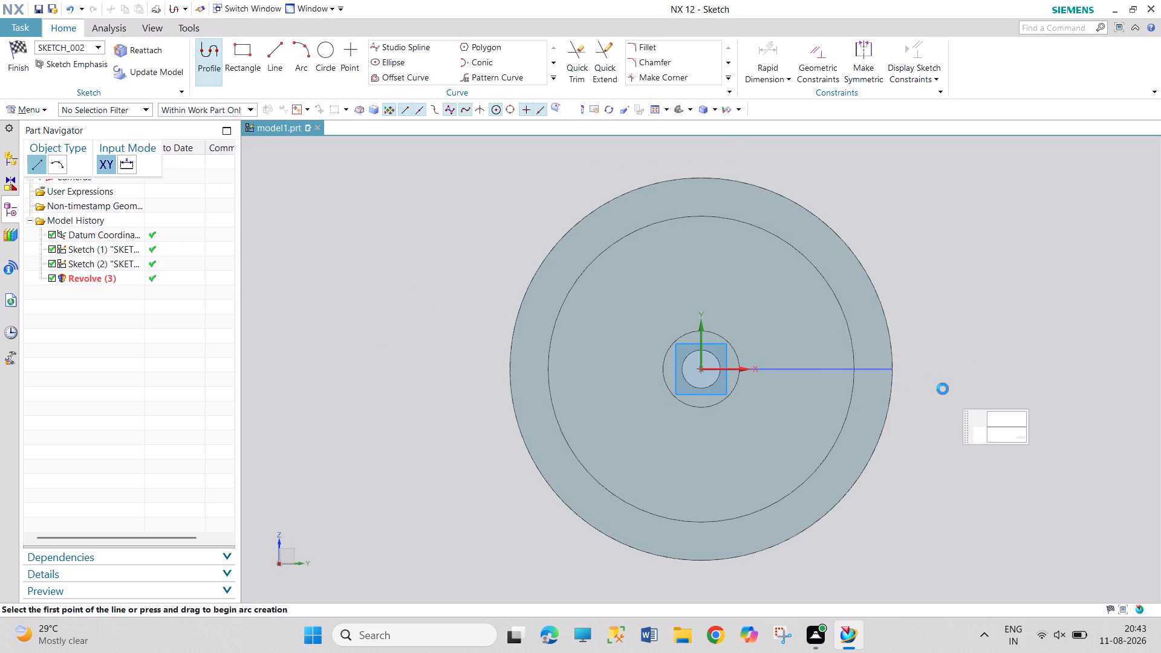
Draw a circle about 147 mm in diameter on the web face, centred on the sketch origin.
{"action": "scroll", "coordinate": [943, 389], "scroll_direction": "up", "scroll_amount": 1}
{"action": "left_click", "coordinate": [319, 47]}
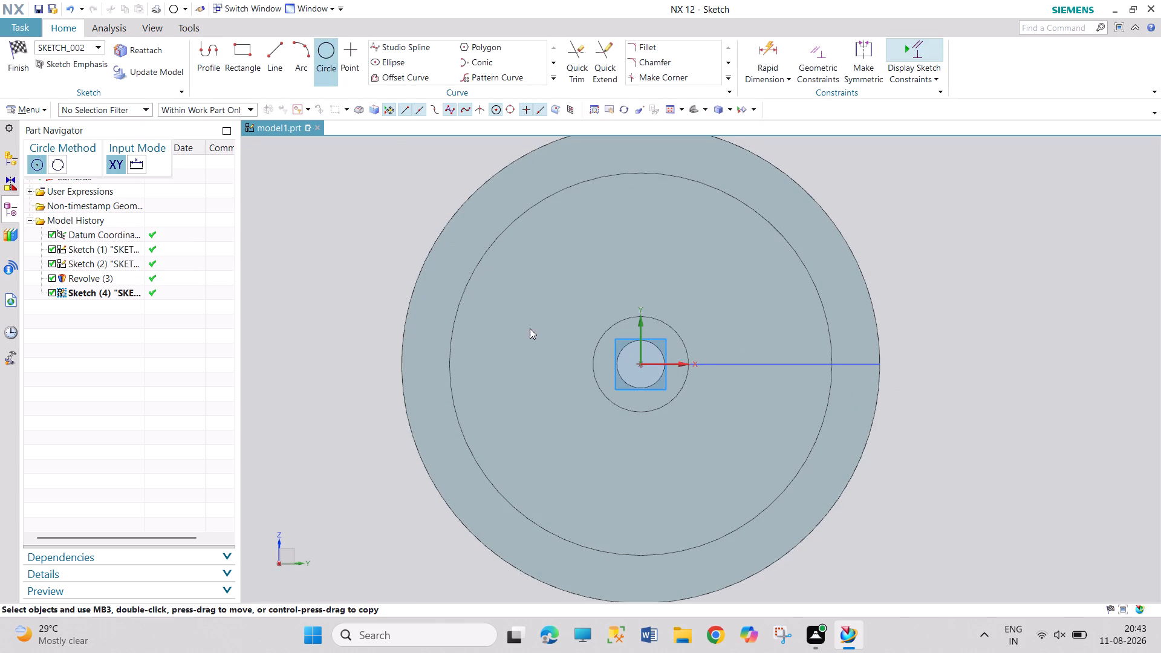
{"action": "left_click", "coordinate": [641, 363]}
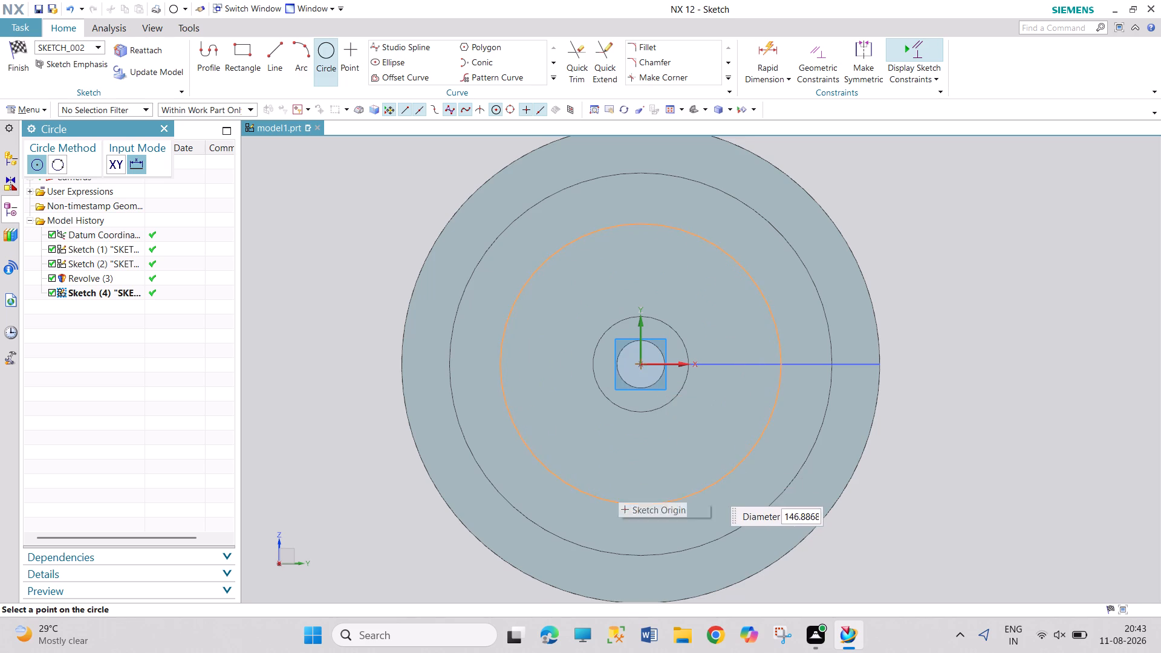
{"action": "left_click", "coordinate": [711, 486]}
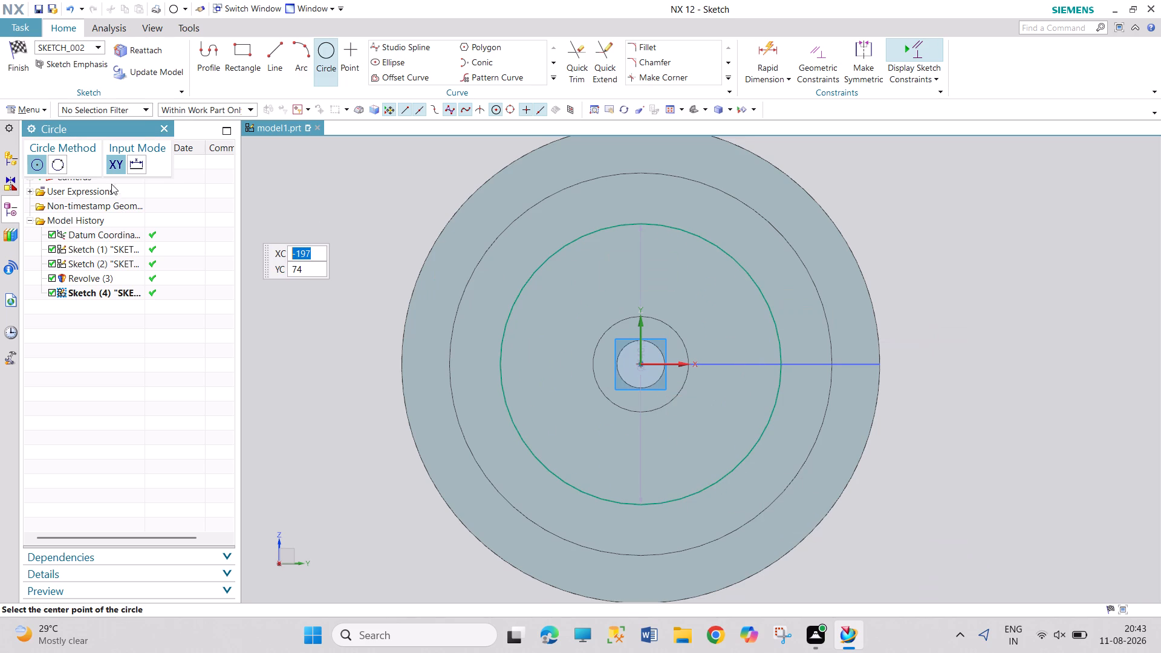
{"action": "left_click", "coordinate": [162, 125]}
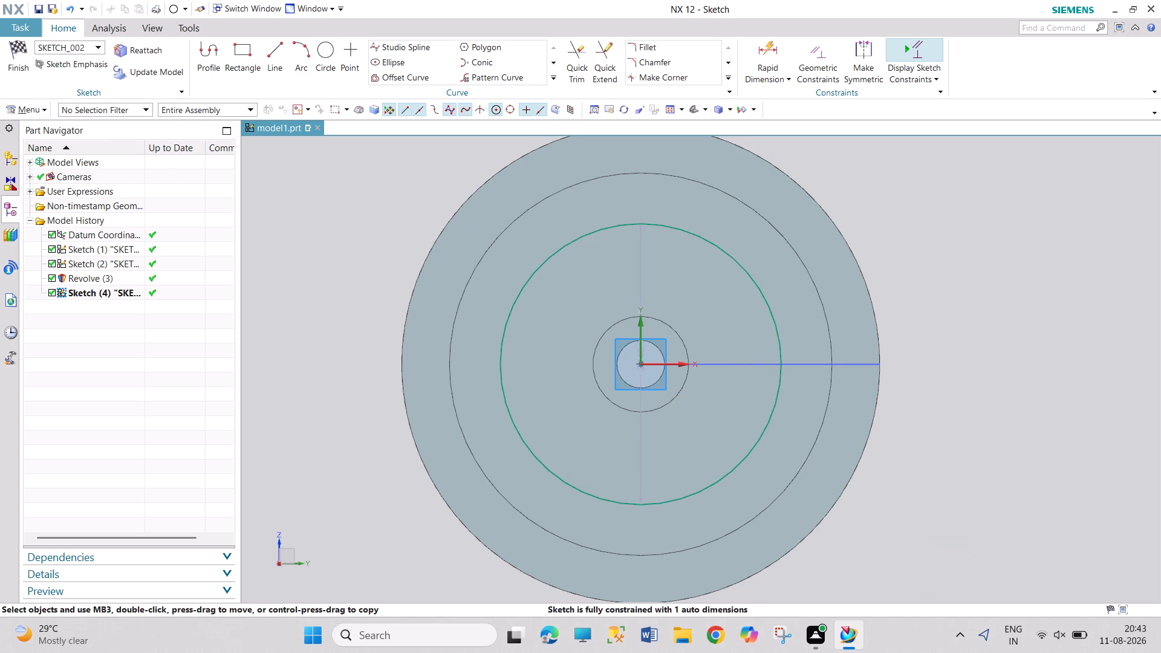
Move the large circle's diameter dimension outside the pulley outline and set it to 125 mm.
{"action": "left_click_drag", "start_coordinate": [639, 352], "coordinate": [680, 338]}
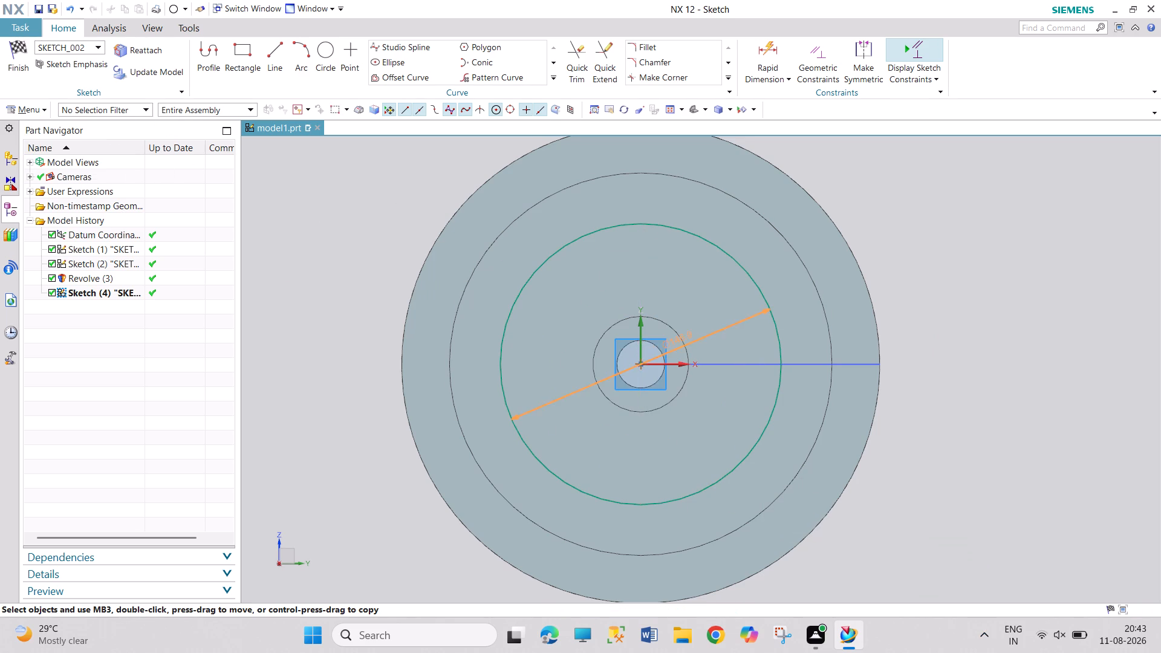
{"action": "left_click_drag", "start_coordinate": [680, 338], "coordinate": [918, 238]}
{"action": "double_click", "coordinate": [926, 235]}
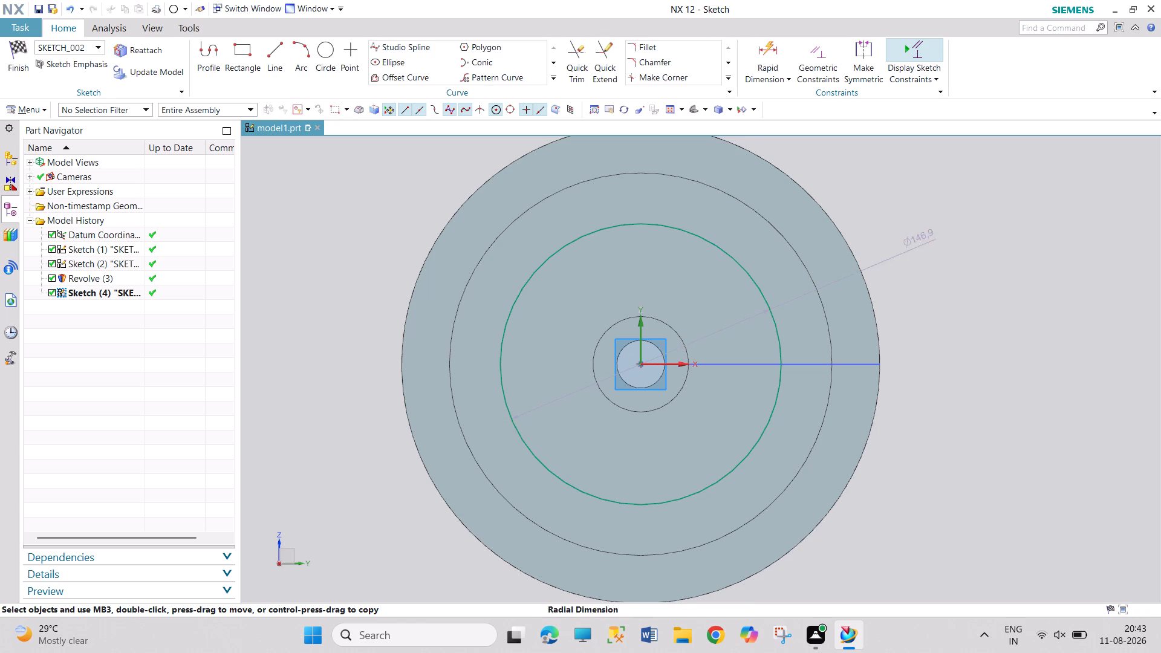
{"action": "key", "text": "1"}
{"action": "type", "text": "25"}
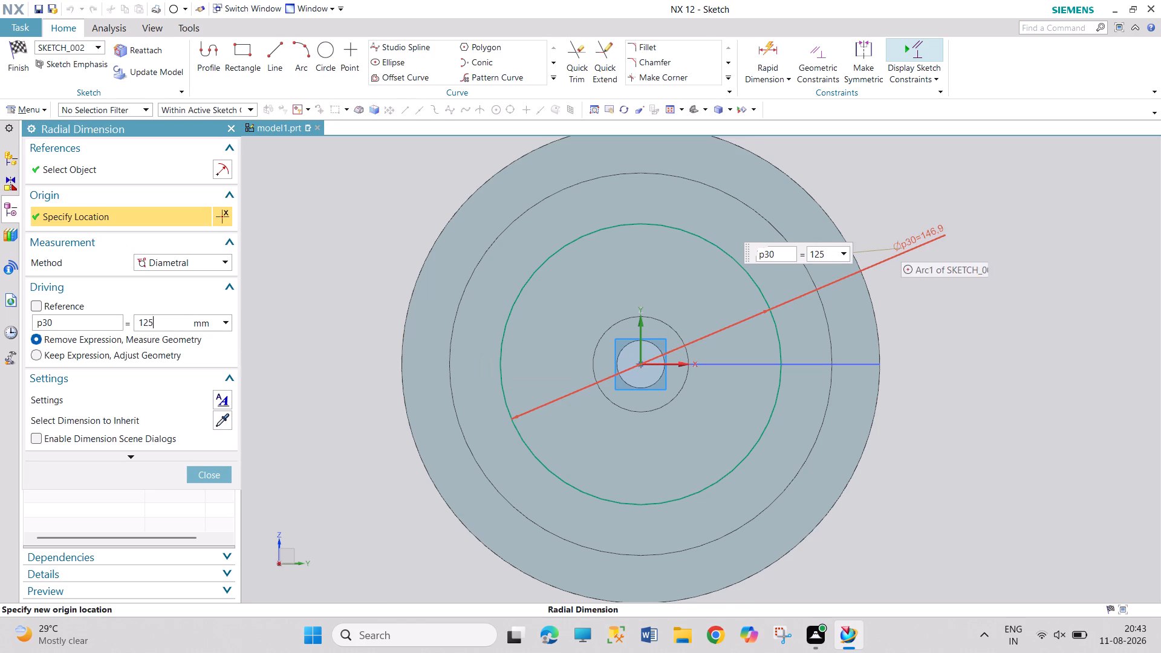
{"action": "key", "text": "Return"}
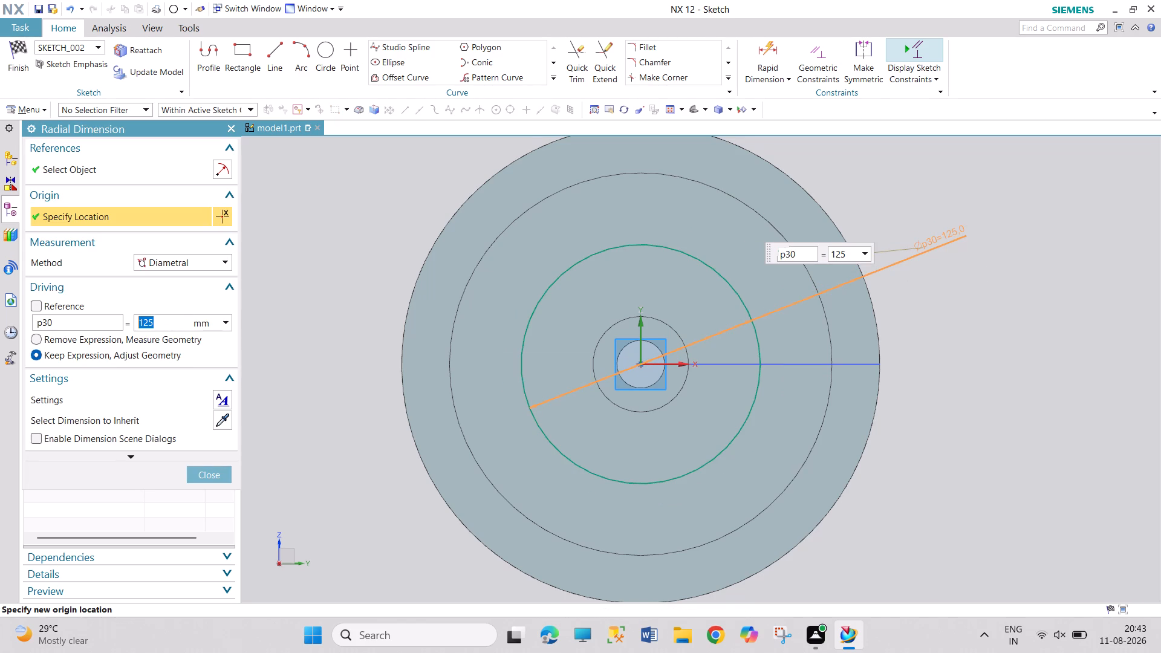
{"action": "key", "text": "Escape"}
{"action": "key", "text": "Escape"}
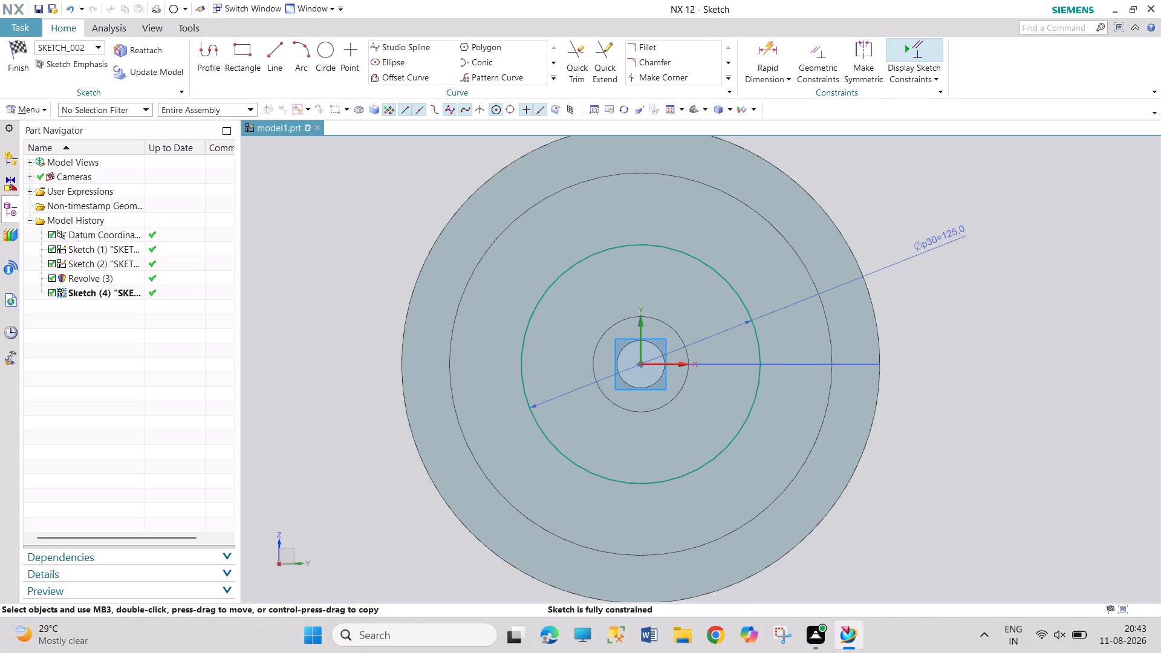
{"action": "key", "text": "Escape"}
Draw a circle about 31 mm in diameter, centred on the top of the 125 mm circle, directly above the origin.
{"action": "left_click", "coordinate": [319, 54]}
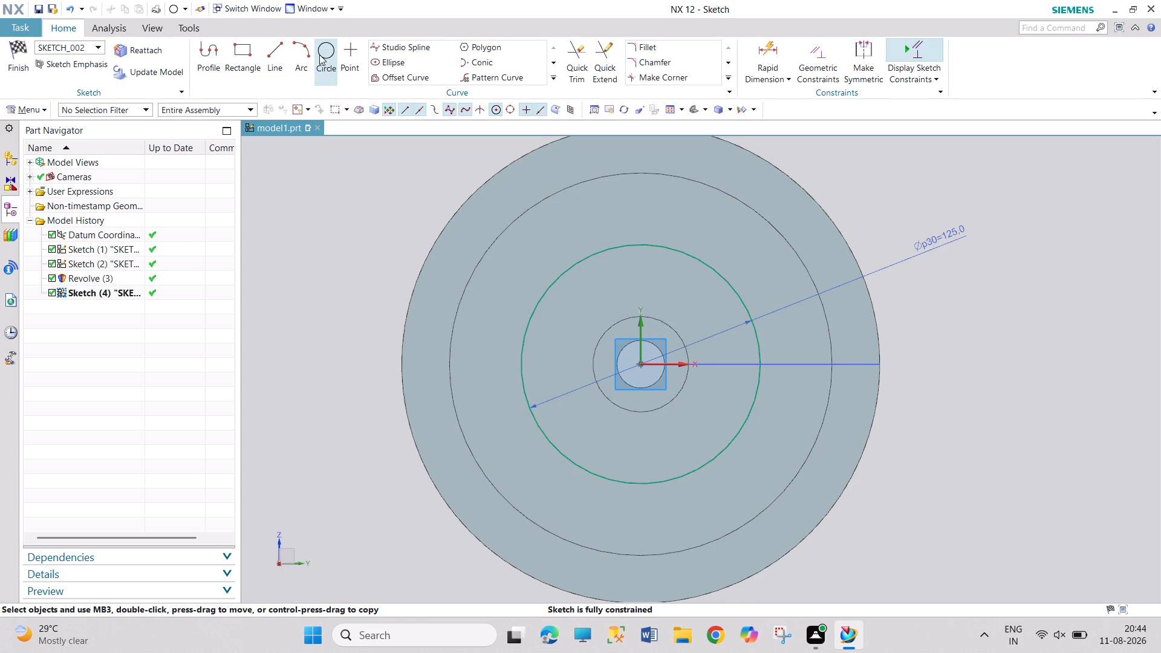
{"action": "left_click", "coordinate": [642, 244]}
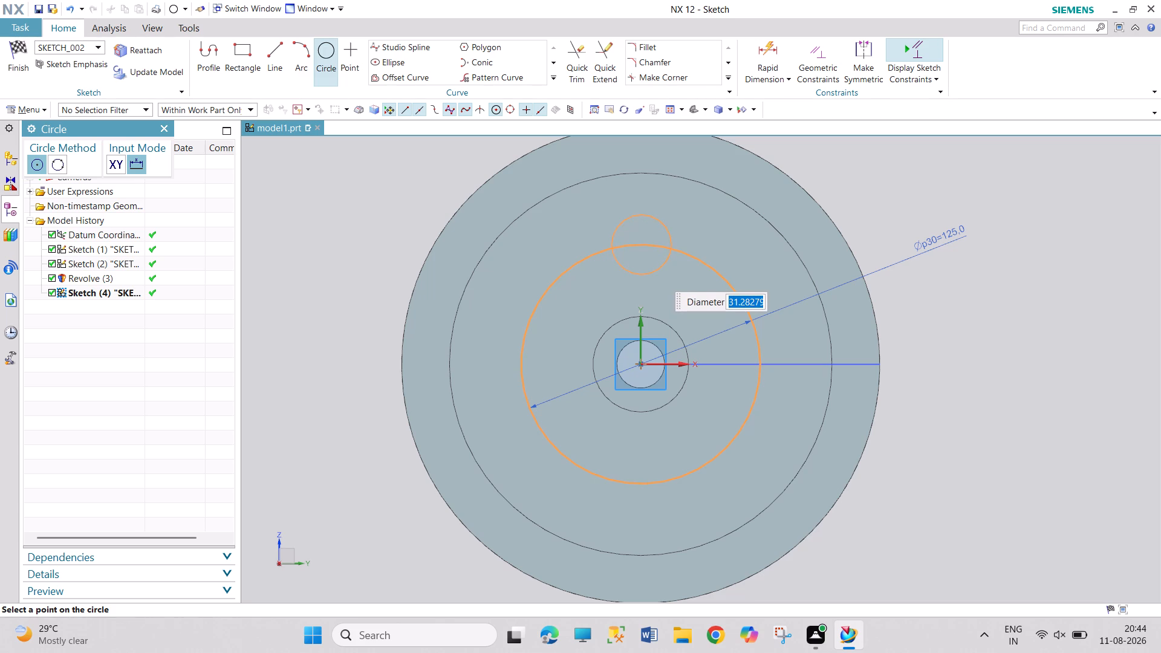
{"action": "left_click", "coordinate": [655, 271]}
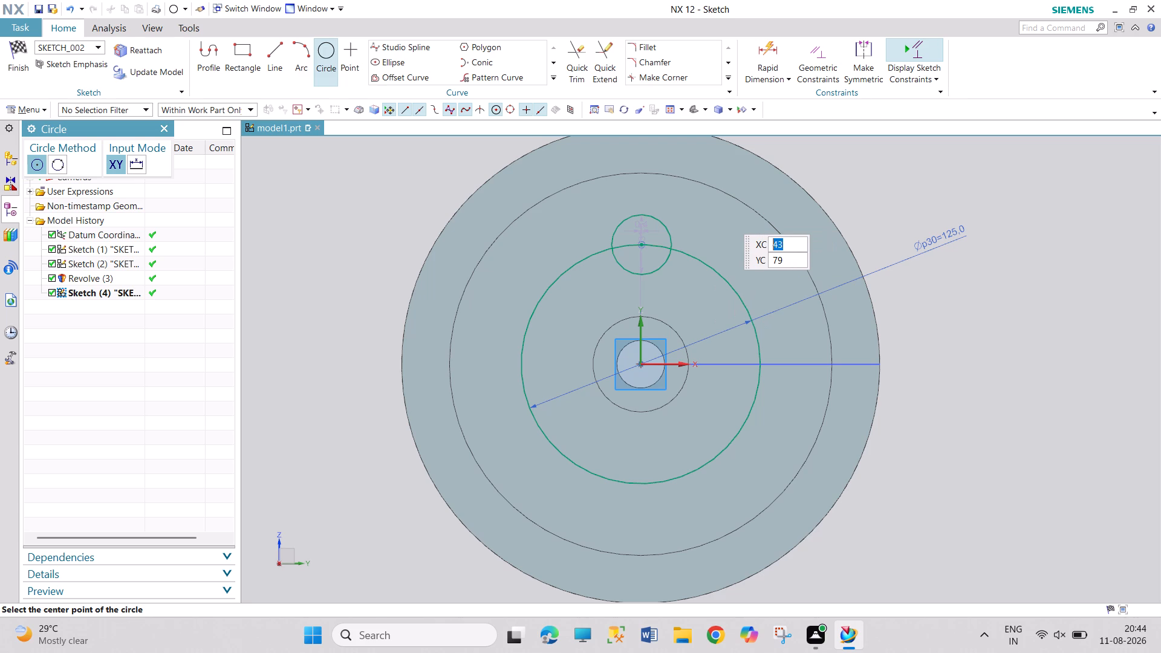
{"action": "key", "text": "Escape"}
{"action": "key", "text": "Escape"}
{"action": "key", "text": "Escape"}
Move the small circle's diameter dimension clear of the circle and set it to 36 mm.
{"action": "left_click_drag", "start_coordinate": [640, 229], "coordinate": [672, 221]}
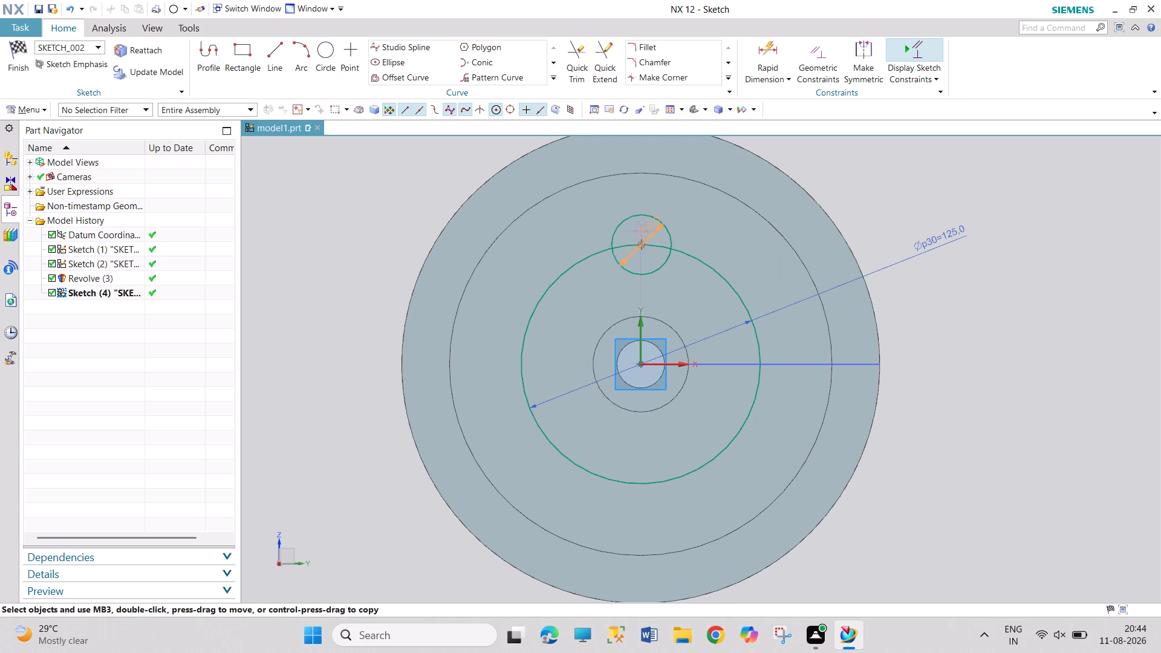
{"action": "left_click_drag", "start_coordinate": [672, 221], "coordinate": [694, 219]}
{"action": "double_click", "coordinate": [698, 219]}
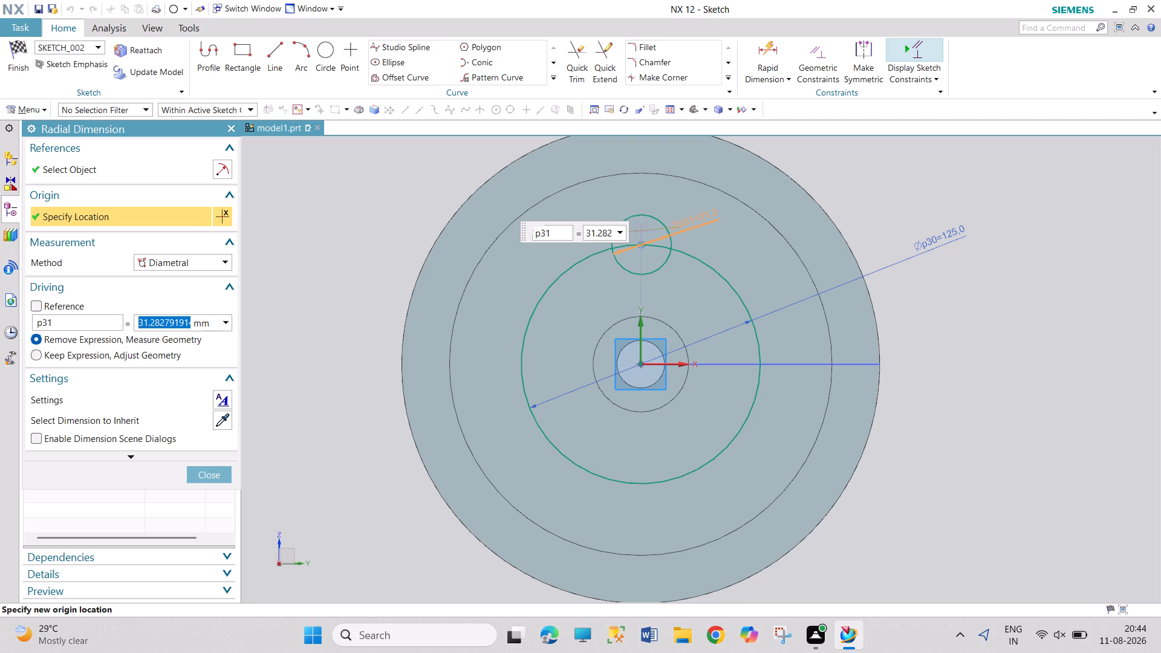
{"action": "type", "text": "36"}
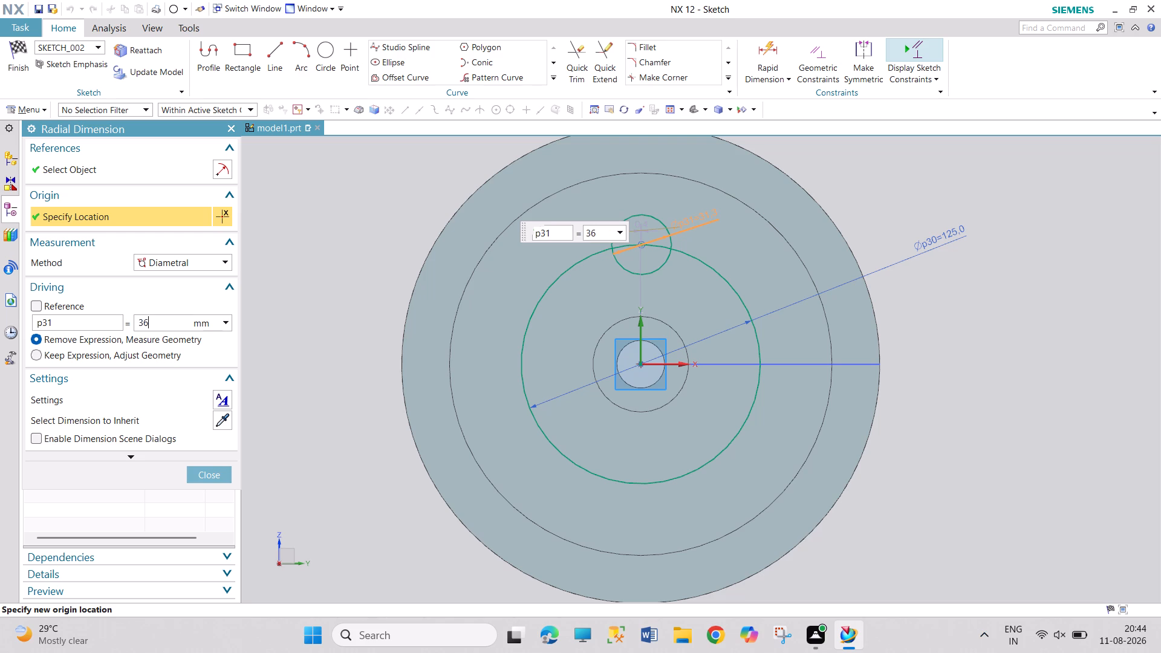
{"action": "key", "text": "Return"}
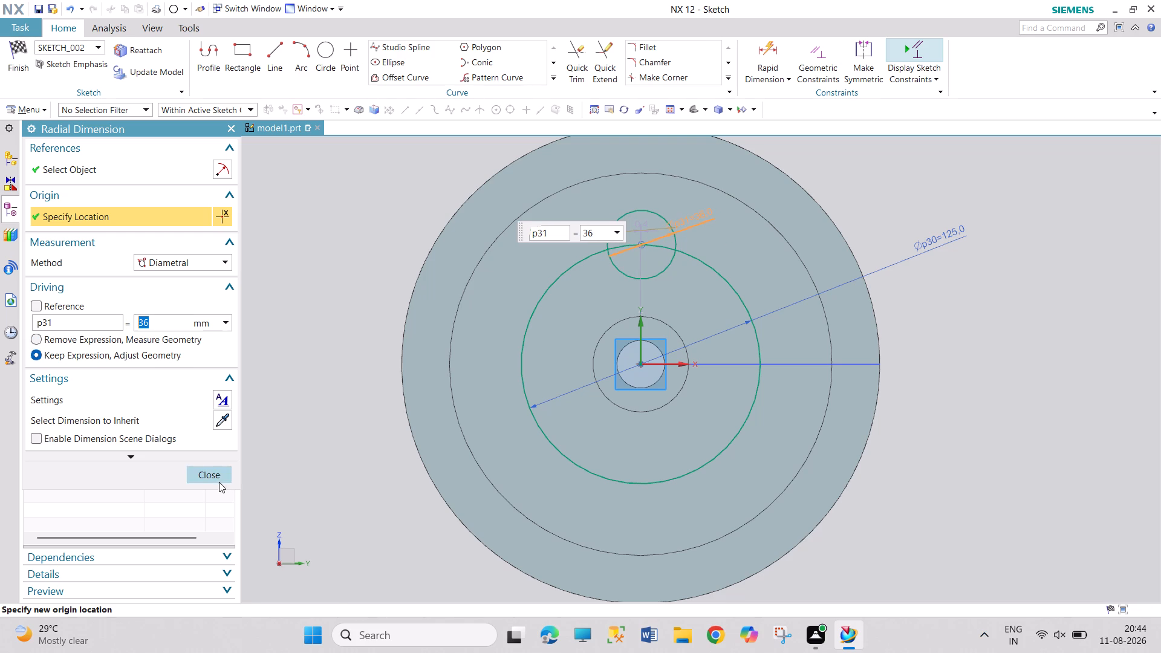
{"action": "left_click", "coordinate": [218, 478]}
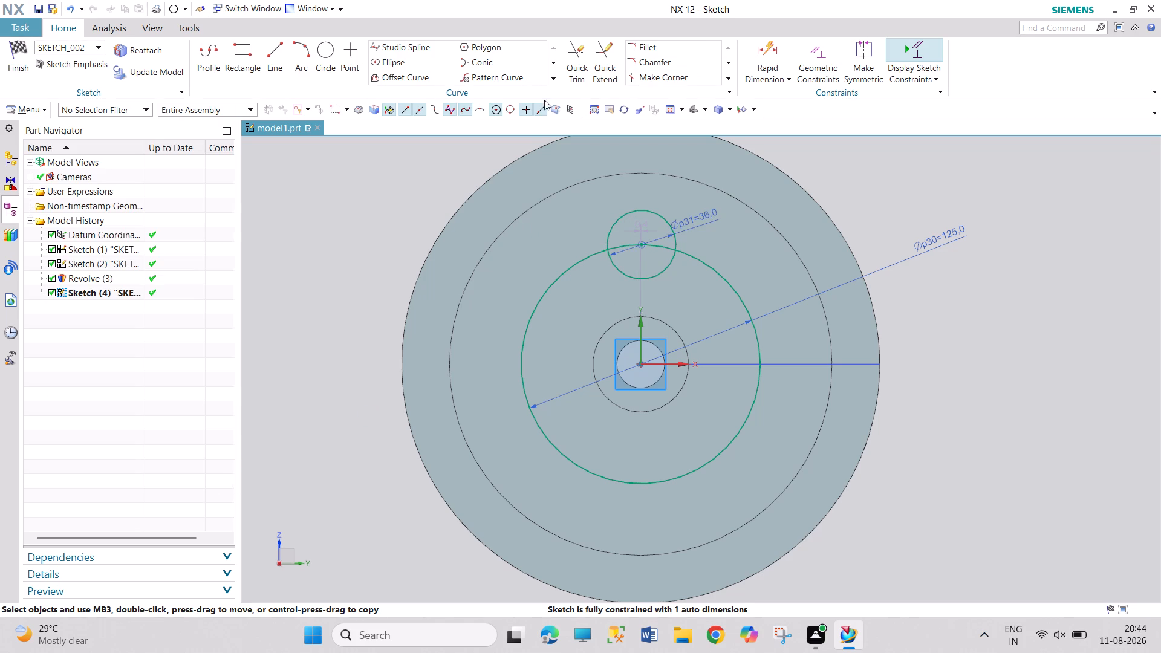
Pattern the 36 mm circle circularly about the sketch origin with a count of 4 over a 360° span.
{"action": "left_click", "coordinate": [536, 79]}
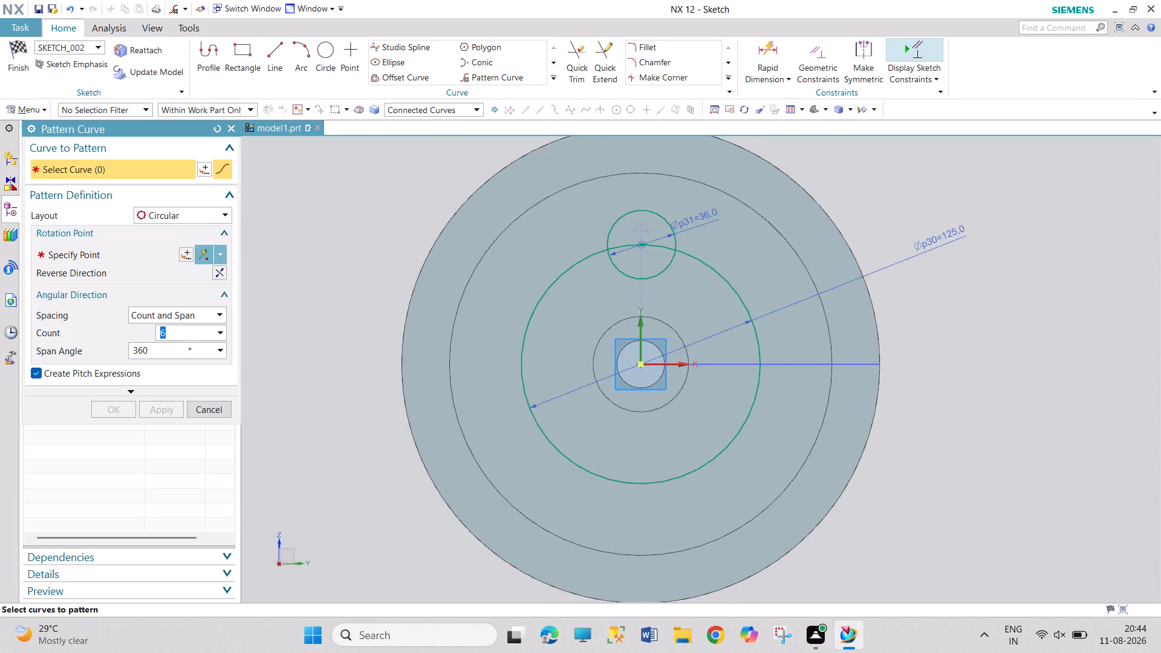
{"action": "key", "text": "4"}
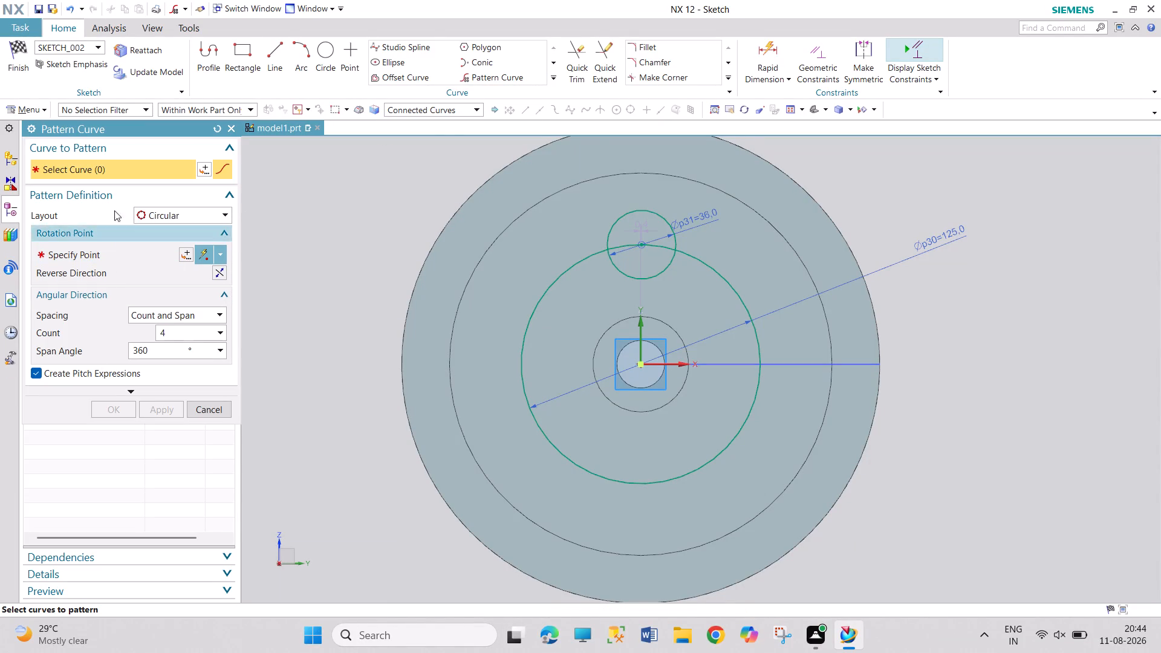
{"action": "left_click", "coordinate": [649, 279]}
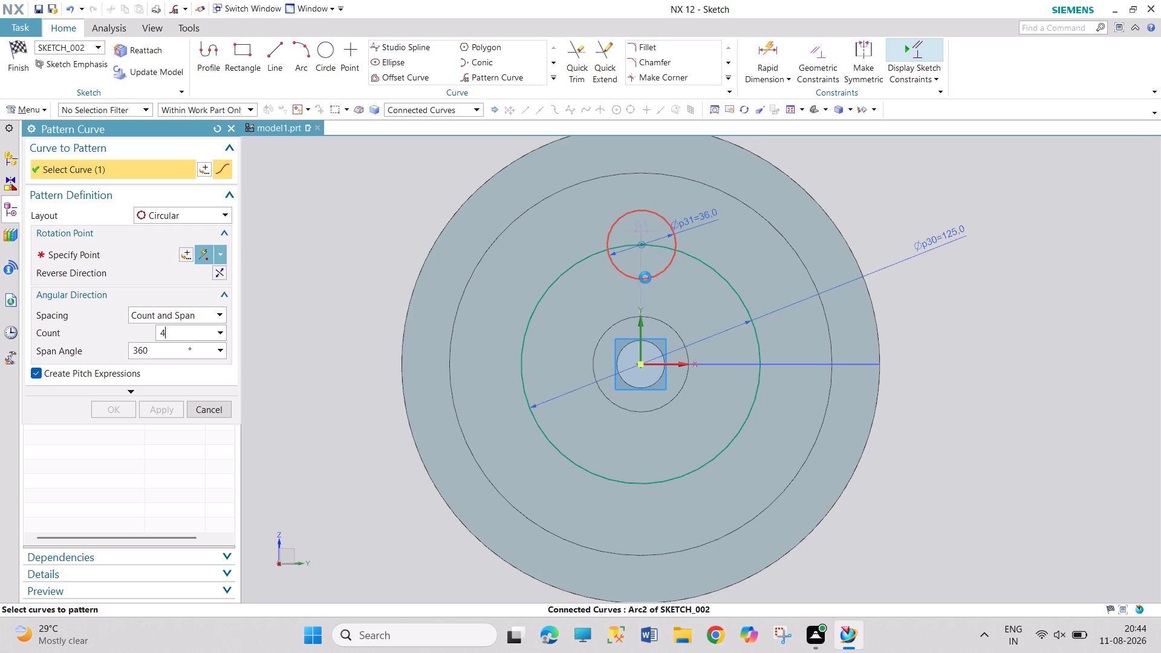
{"action": "left_click", "coordinate": [103, 258]}
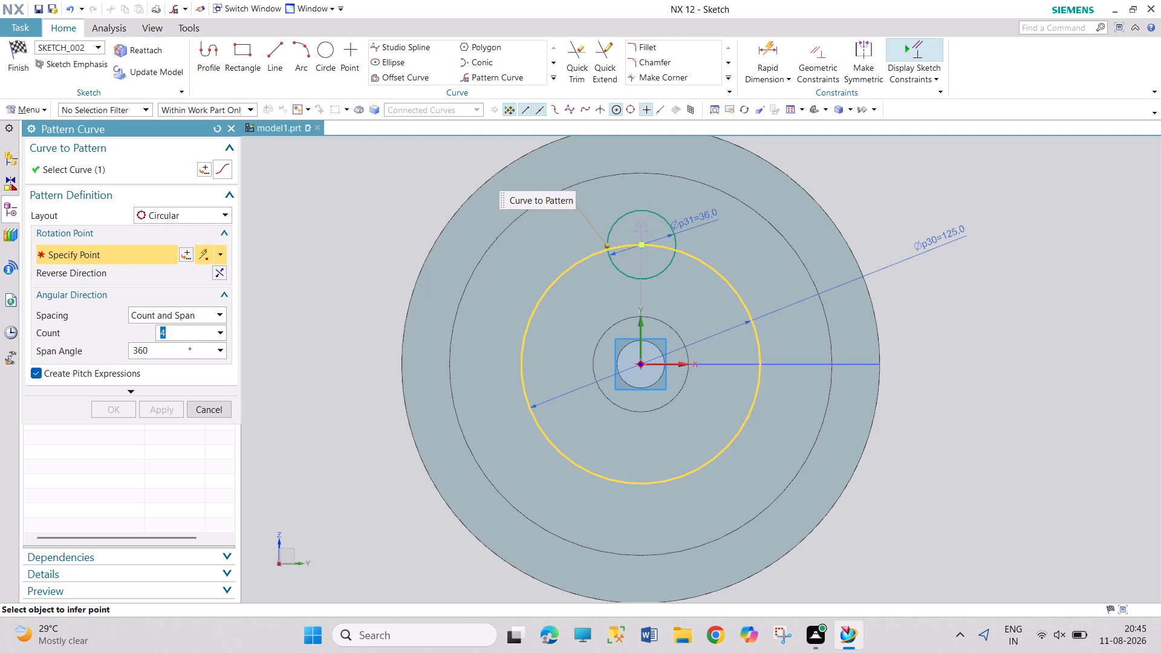
{"action": "left_click", "coordinate": [642, 362]}
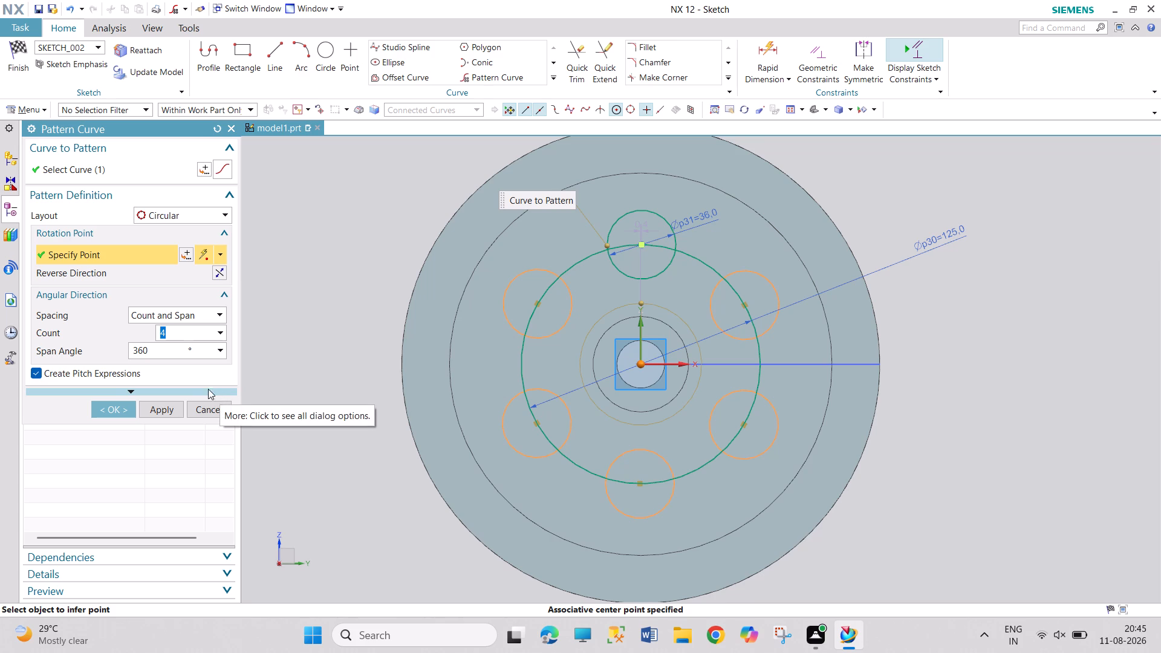
{"action": "left_click", "coordinate": [178, 334]}
{"action": "left_click_drag", "start_coordinate": [178, 334], "coordinate": [144, 338]}
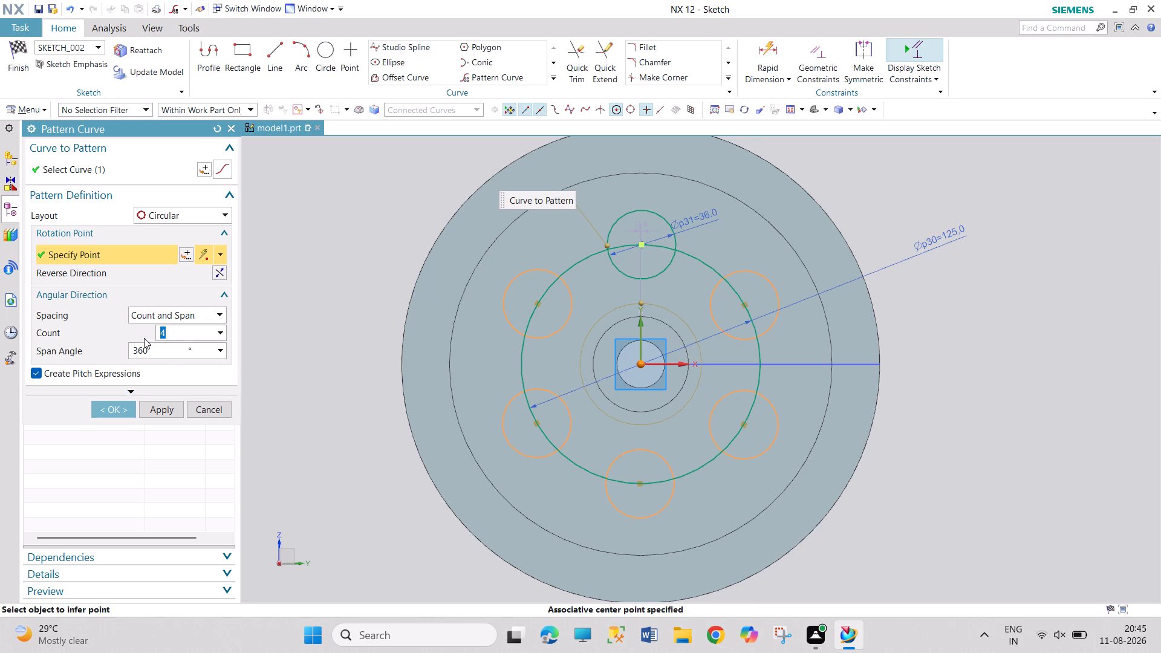
{"action": "key", "text": "3"}
{"action": "key", "text": "Return"}
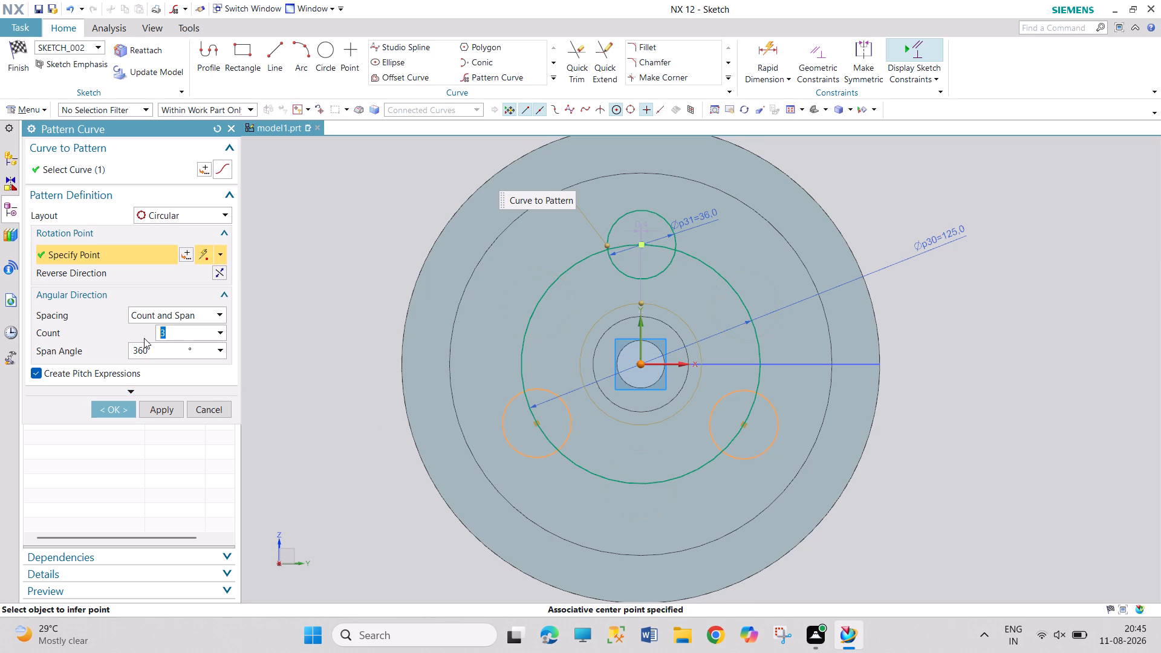
{"action": "key", "text": "4"}
{"action": "key", "text": "Return"}
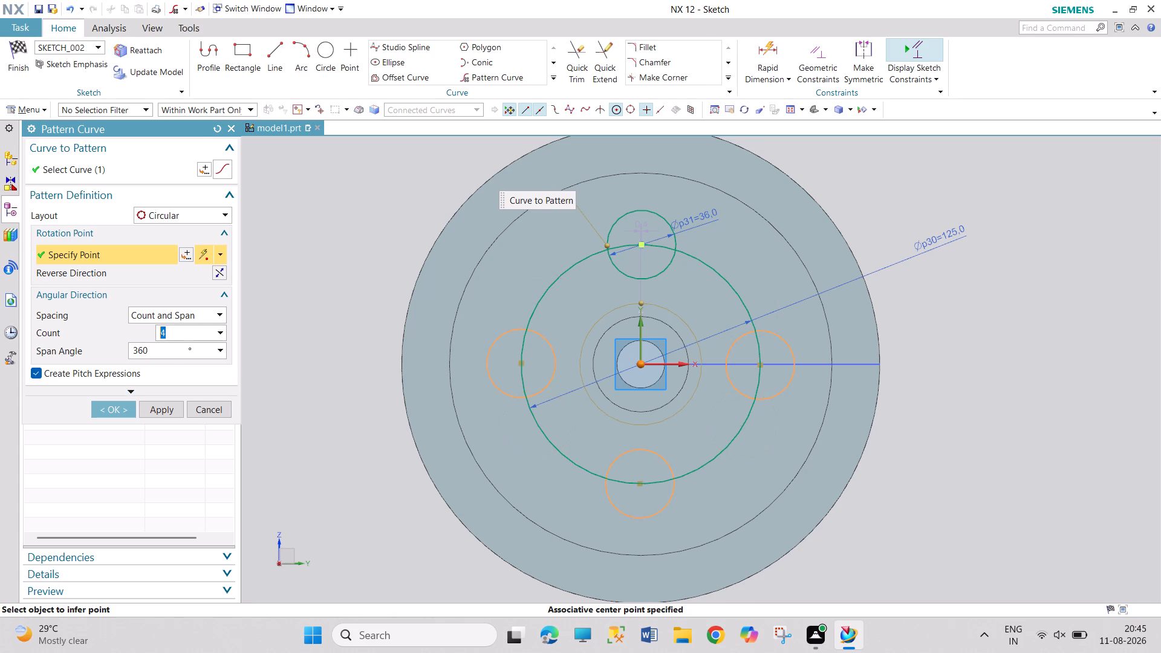
{"action": "left_click", "coordinate": [117, 409]}
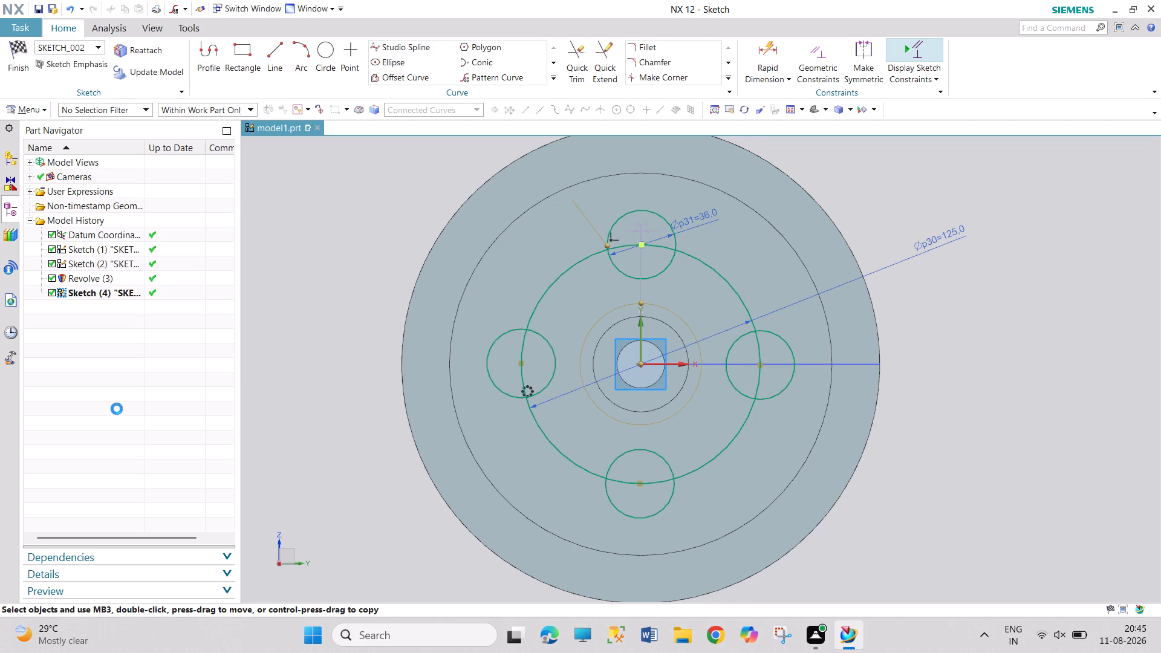
Convert the 125 mm circle to a reference curve and finish the sketch.
{"action": "right_click", "coordinate": [561, 455]}
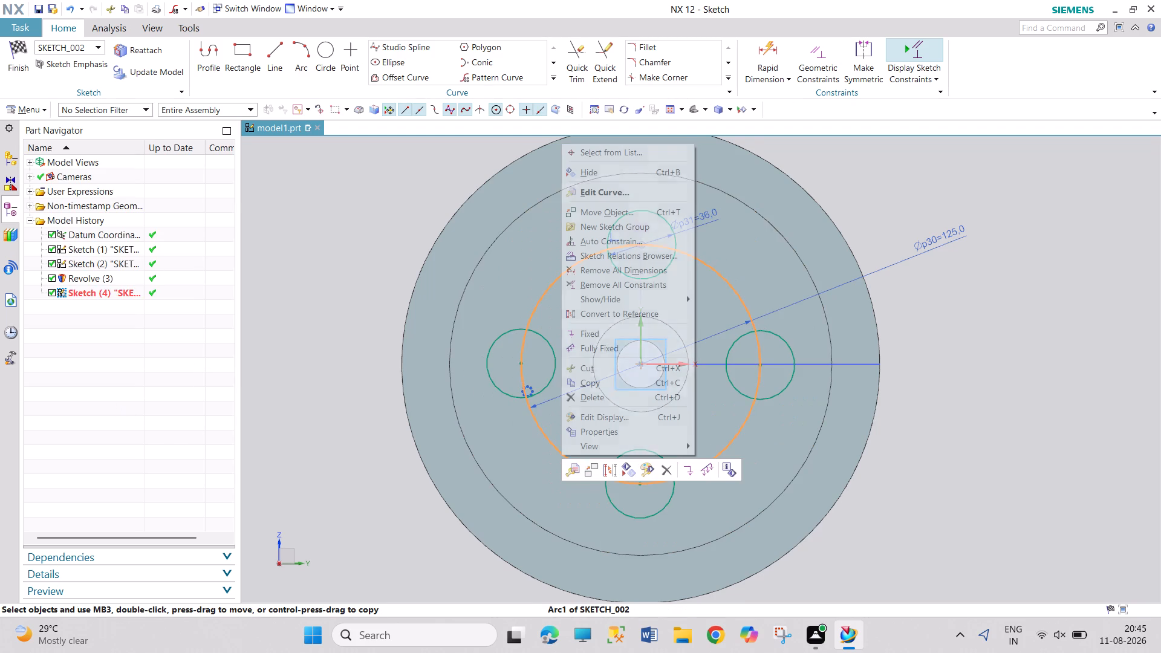
{"action": "left_click", "coordinate": [638, 312]}
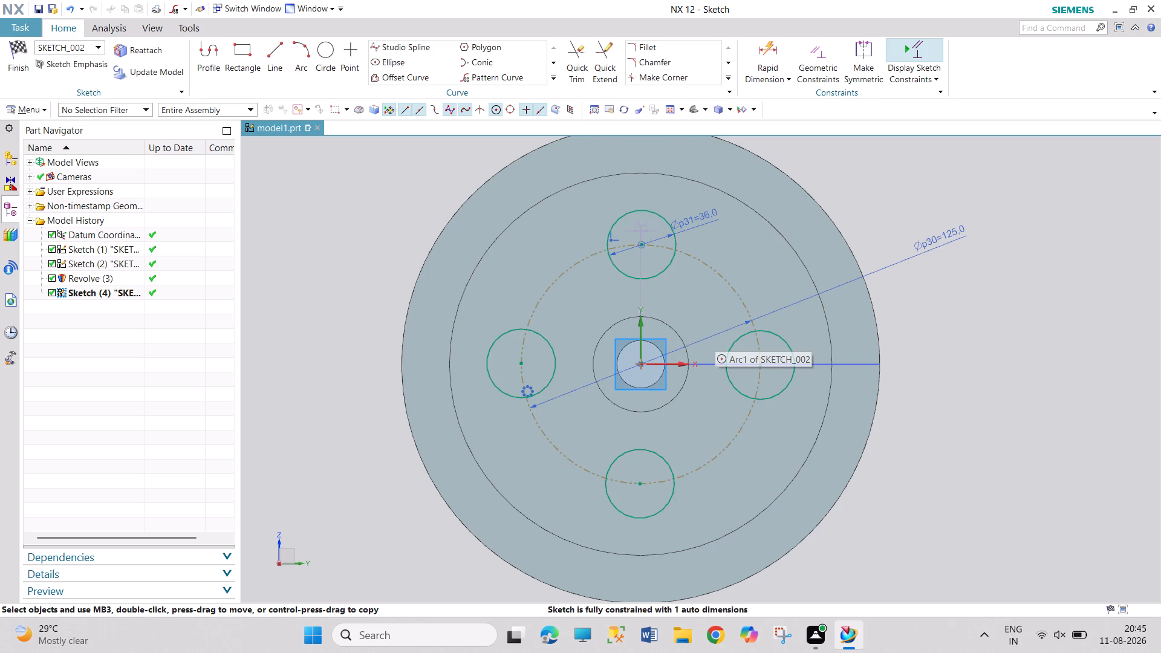
{"action": "left_click_drag", "start_coordinate": [495, 386], "coordinate": [478, 370]}
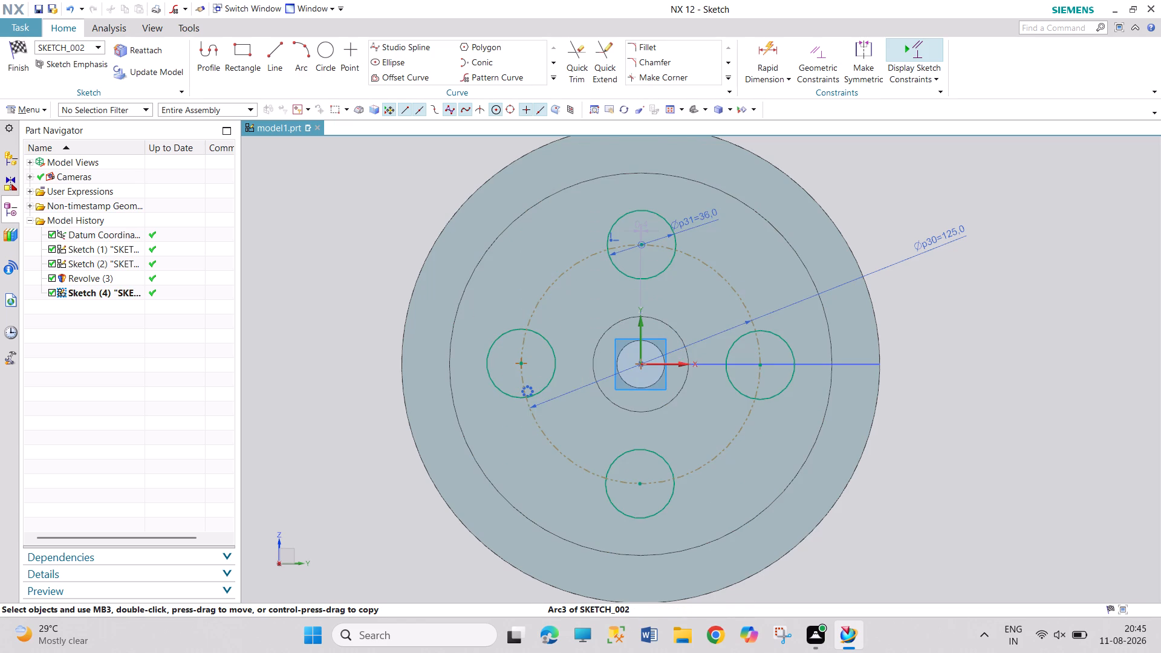
{"action": "left_click_drag", "start_coordinate": [478, 370], "coordinate": [473, 361]}
{"action": "left_click", "coordinate": [24, 69]}
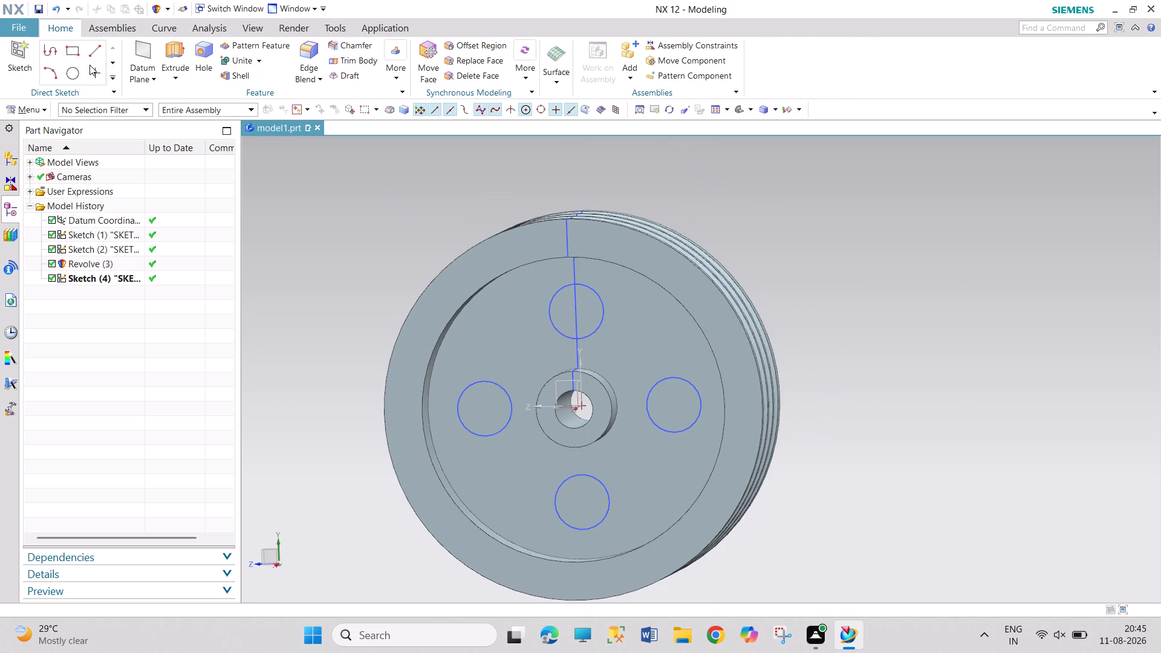
Extrude the four 36 mm circles as a Subtract, with the start limit Until Next and the end distance -20 mm.
{"action": "left_click", "coordinate": [174, 74]}
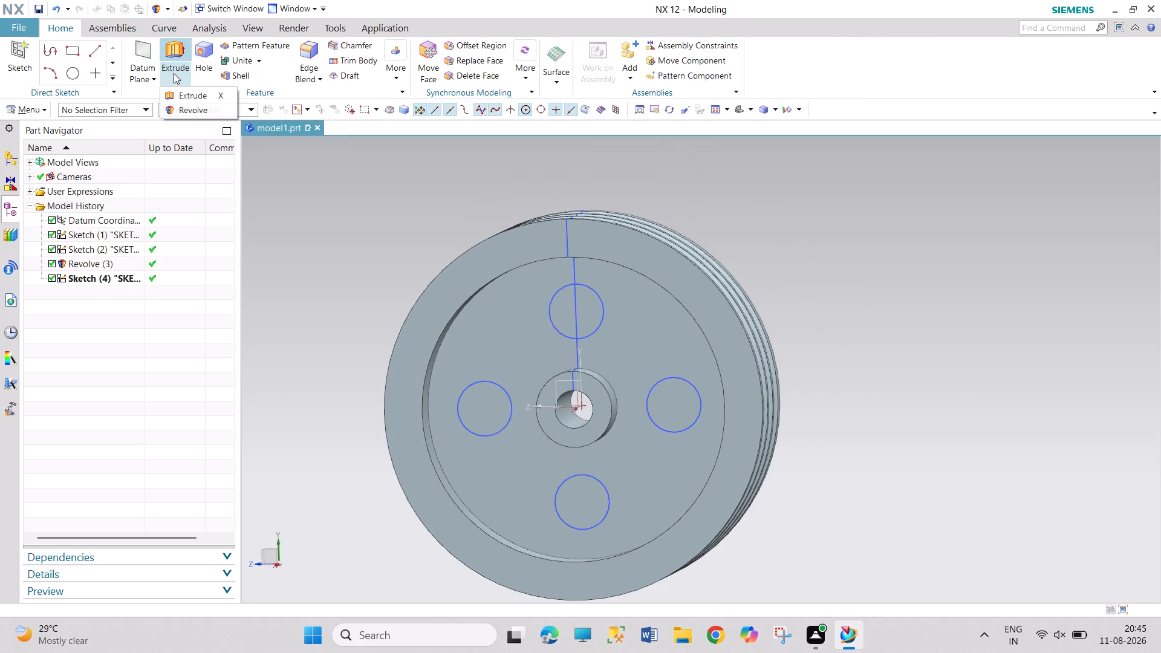
{"action": "left_click", "coordinate": [177, 94]}
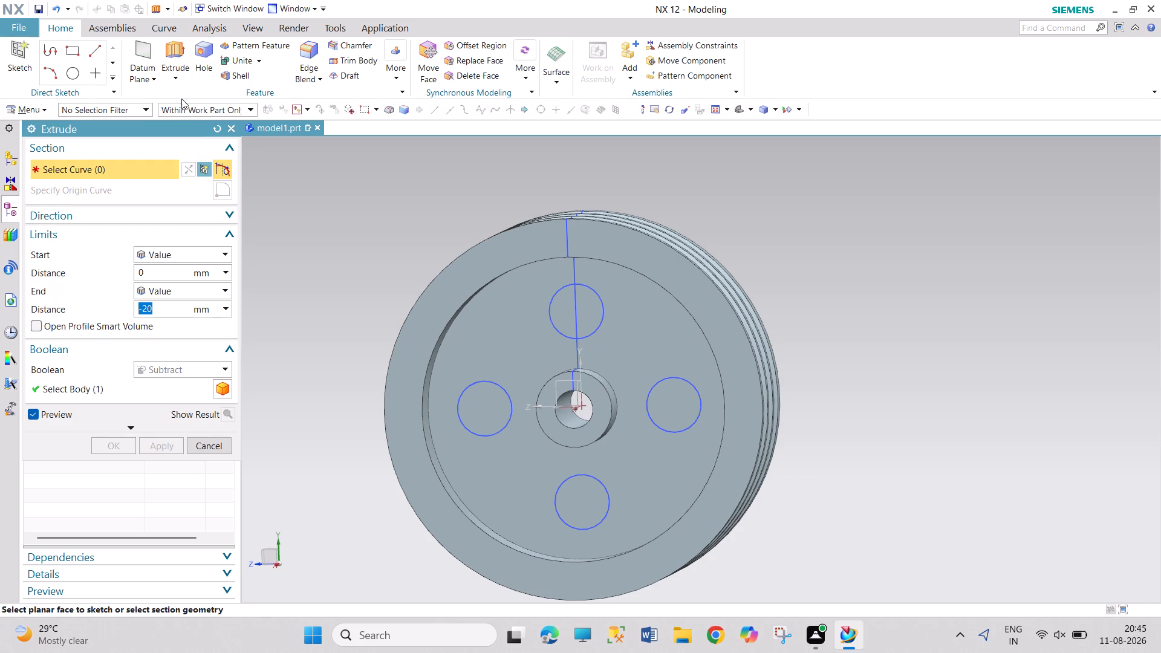
{"action": "left_click", "coordinate": [597, 296]}
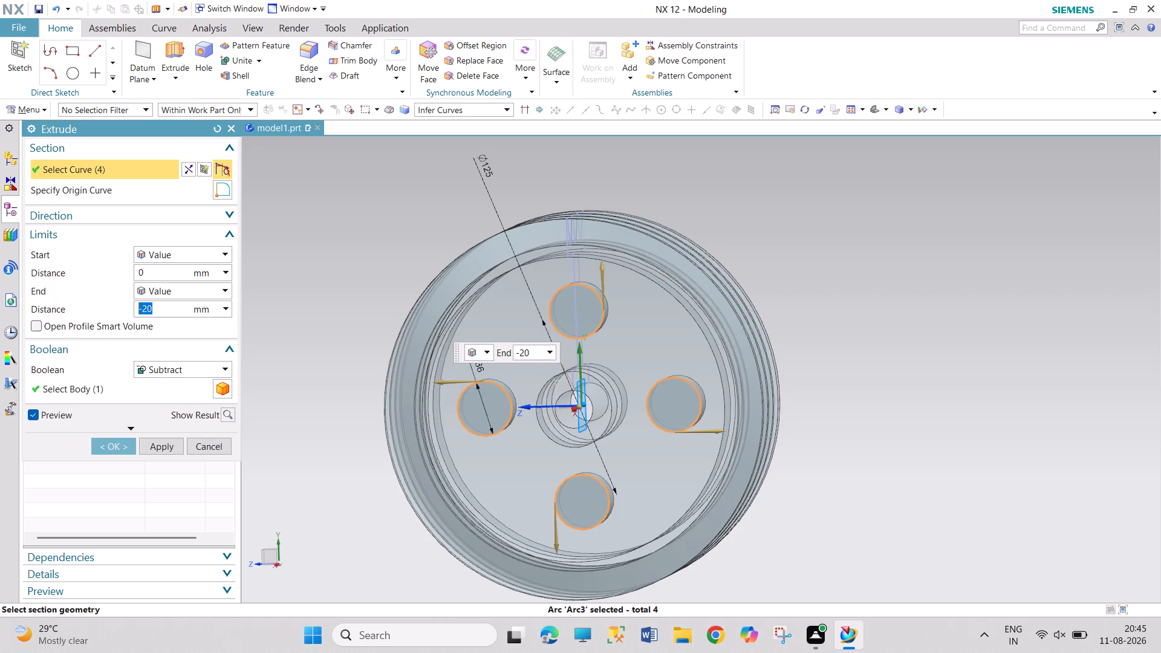
{"action": "middle_click_drag", "start_coordinate": [374, 290], "coordinate": [342, 306]}
{"action": "scroll", "coordinate": [374, 290], "scroll_direction": "down", "scroll_amount": 1}
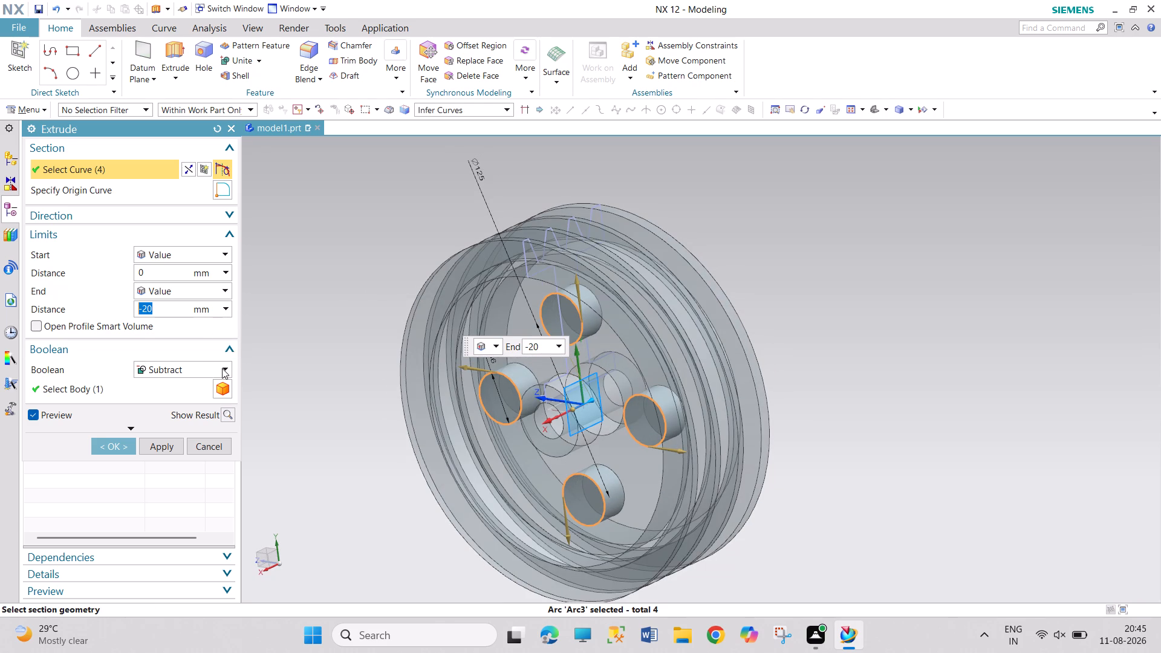
{"action": "left_click", "coordinate": [187, 164]}
{"action": "middle_click_drag", "start_coordinate": [320, 271], "coordinate": [333, 287]}
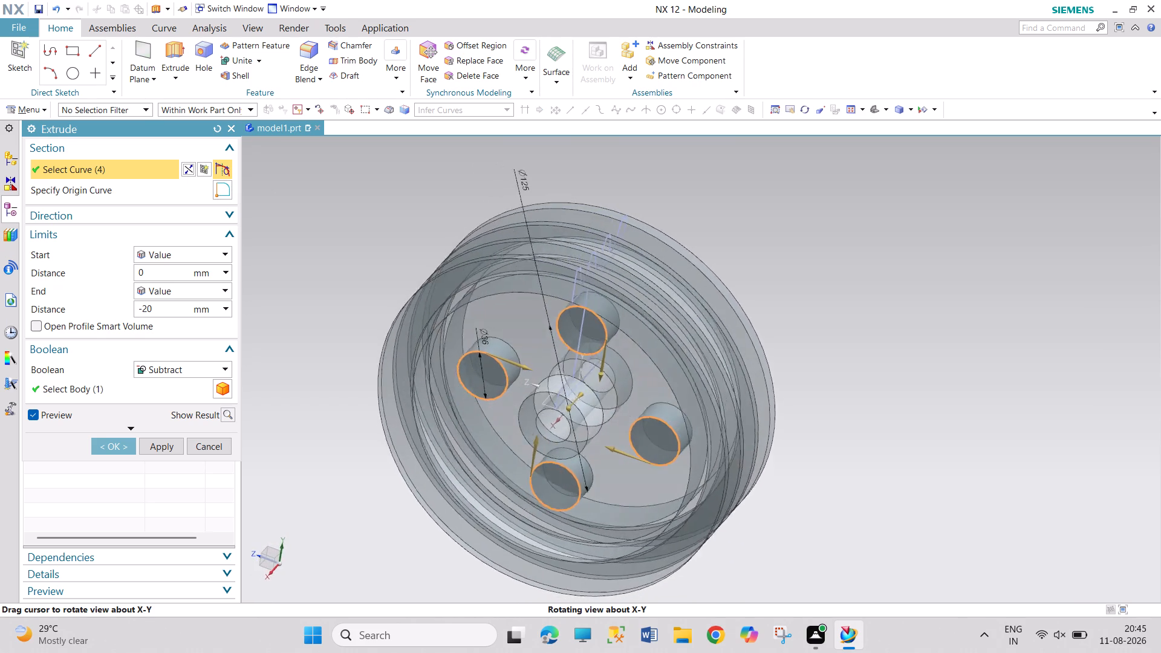
{"action": "middle_click_drag", "start_coordinate": [333, 287], "coordinate": [327, 296]}
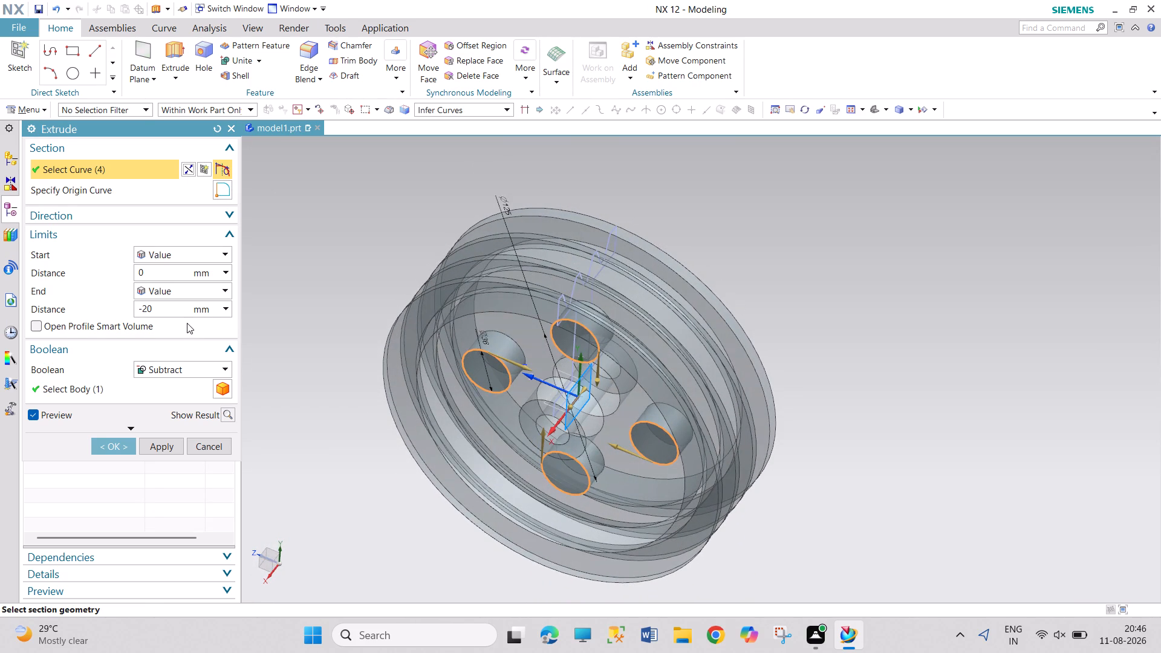
{"action": "left_click", "coordinate": [224, 252]}
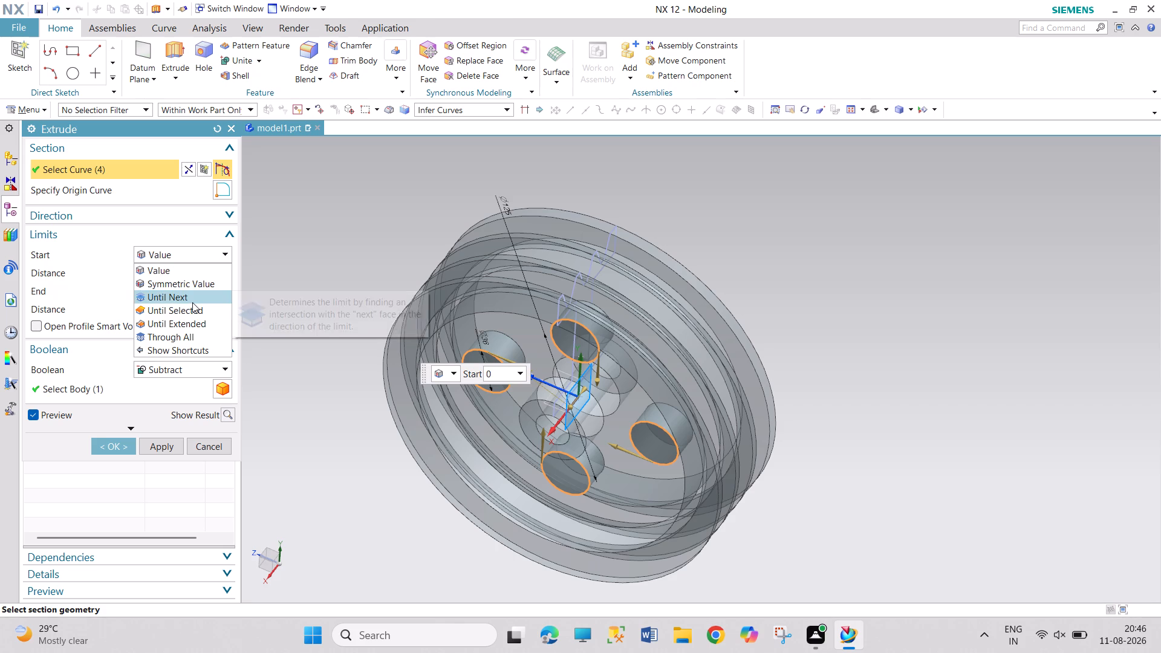
{"action": "left_click", "coordinate": [192, 302]}
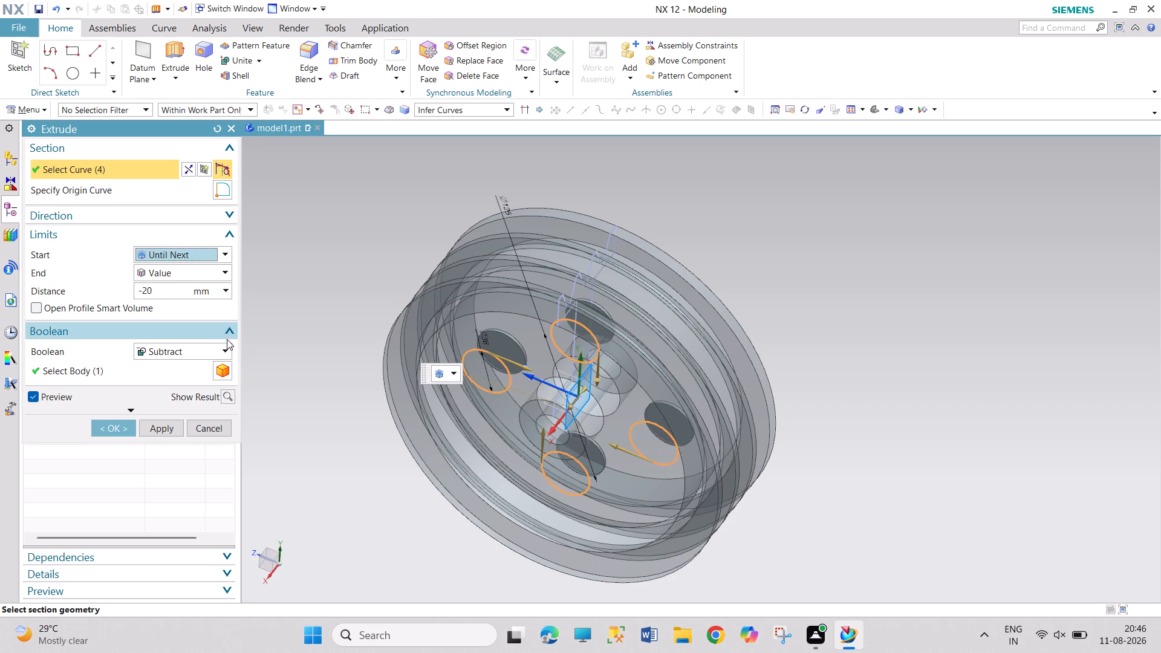
{"action": "middle_click_drag", "start_coordinate": [266, 359], "coordinate": [183, 351]}
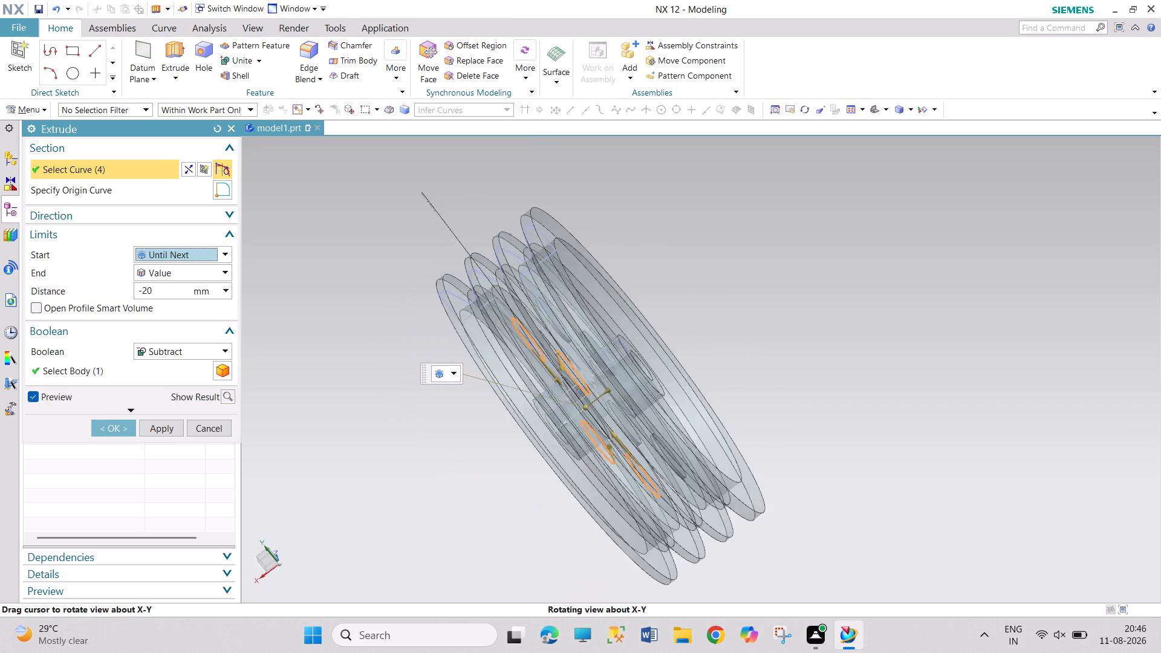
{"action": "middle_click_drag", "start_coordinate": [183, 351], "coordinate": [200, 355]}
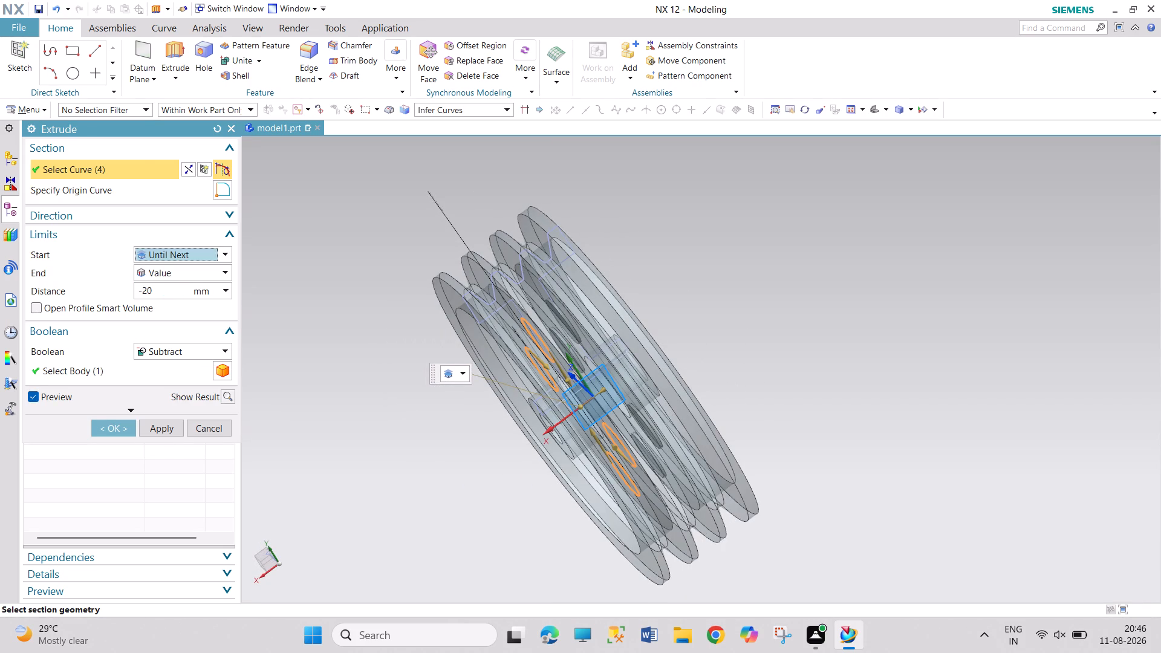
{"action": "middle_click", "coordinate": [298, 351]}
{"action": "middle_click_drag", "start_coordinate": [394, 379], "coordinate": [408, 362]}
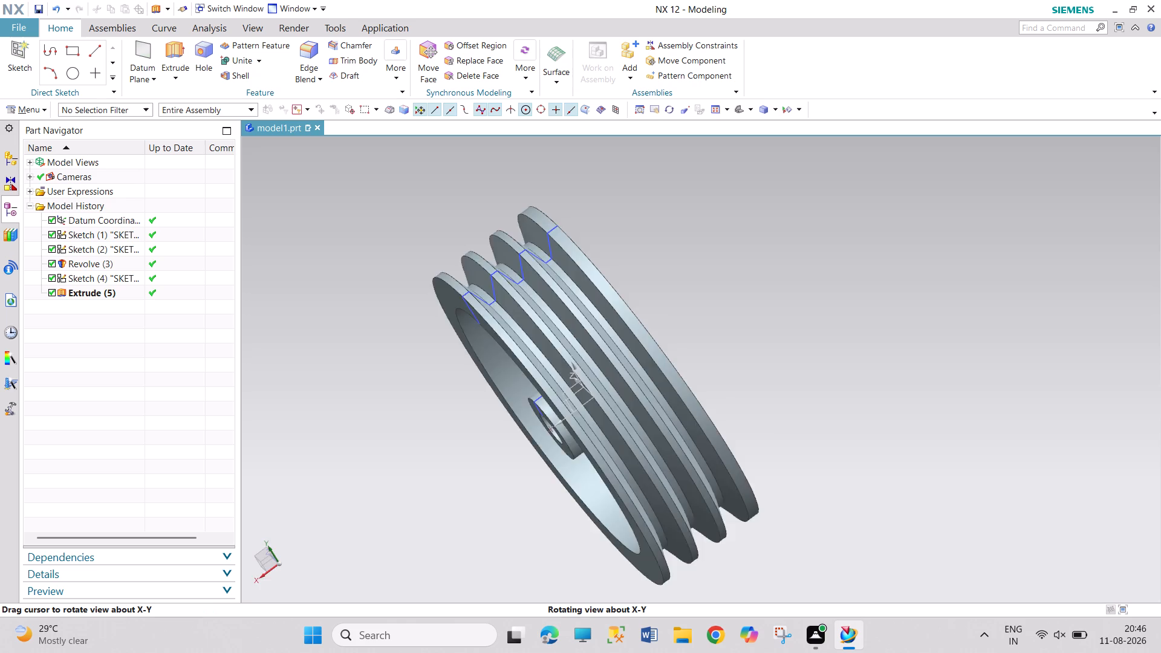
{"action": "middle_click_drag", "start_coordinate": [408, 362], "coordinate": [417, 340]}
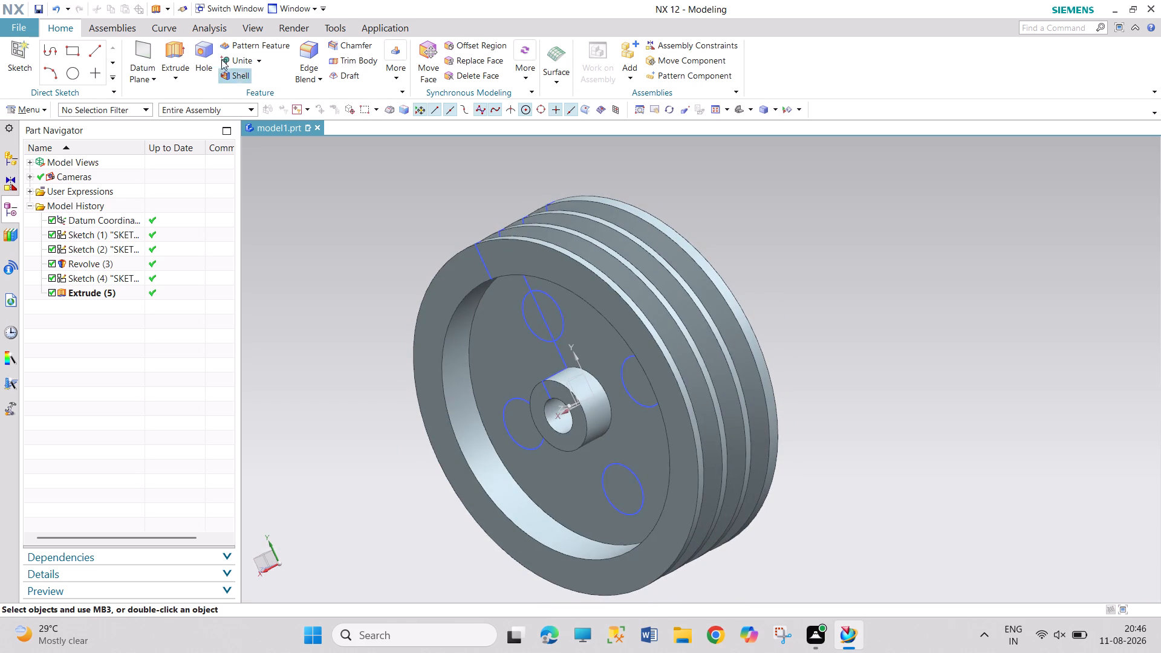
Try to extrude the four 36 mm circles again as a Subtract, starting Until Next and ending at -20 mm.
{"action": "left_click", "coordinate": [174, 49]}
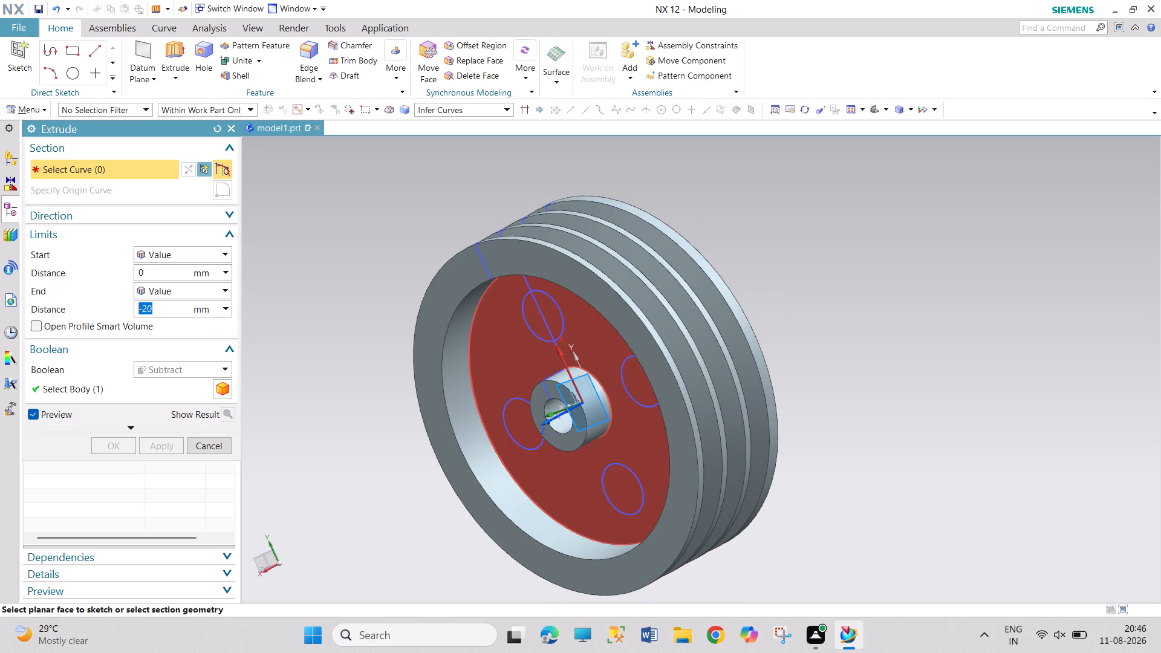
{"action": "left_click", "coordinate": [643, 408]}
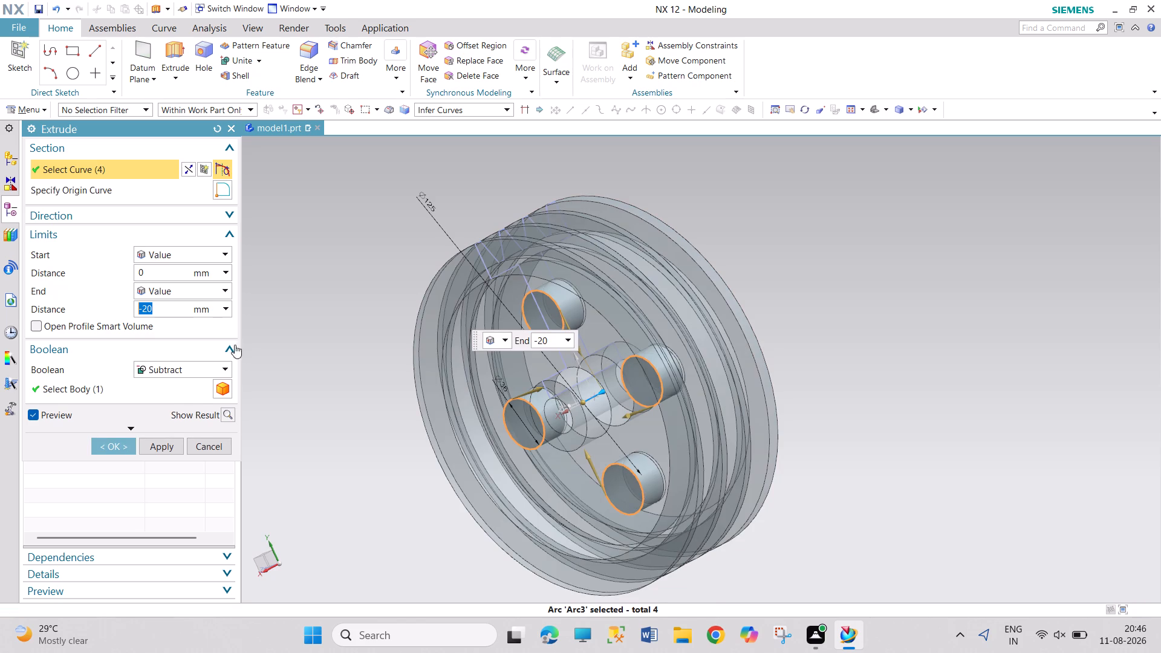
{"action": "left_click", "coordinate": [222, 252]}
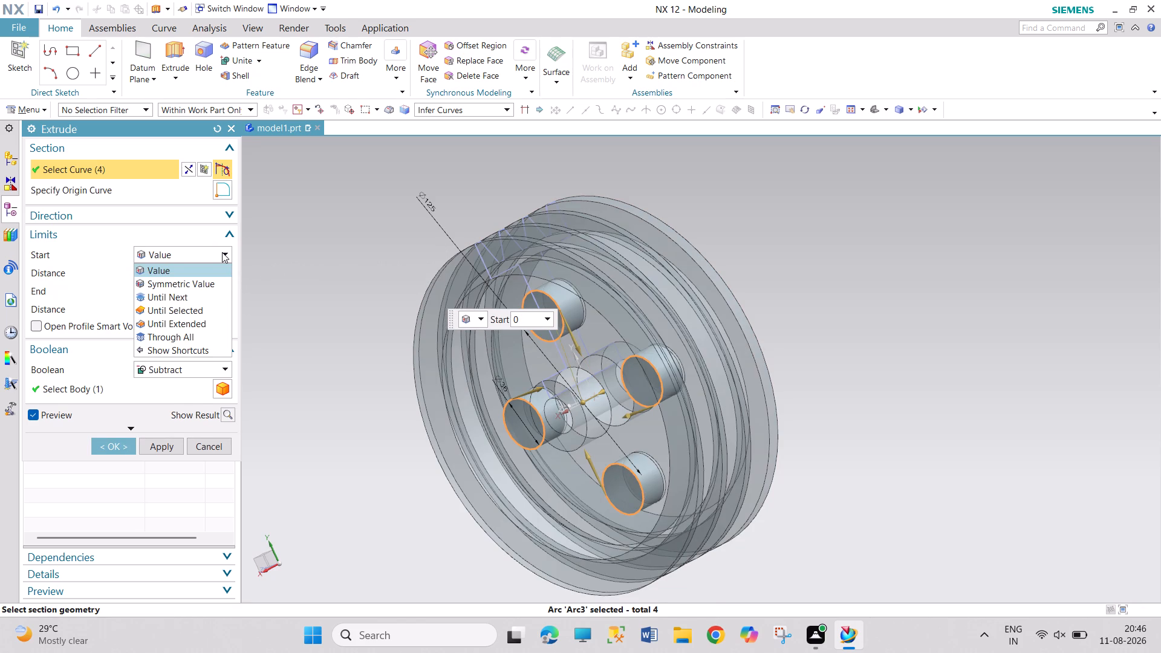
{"action": "left_click", "coordinate": [208, 302]}
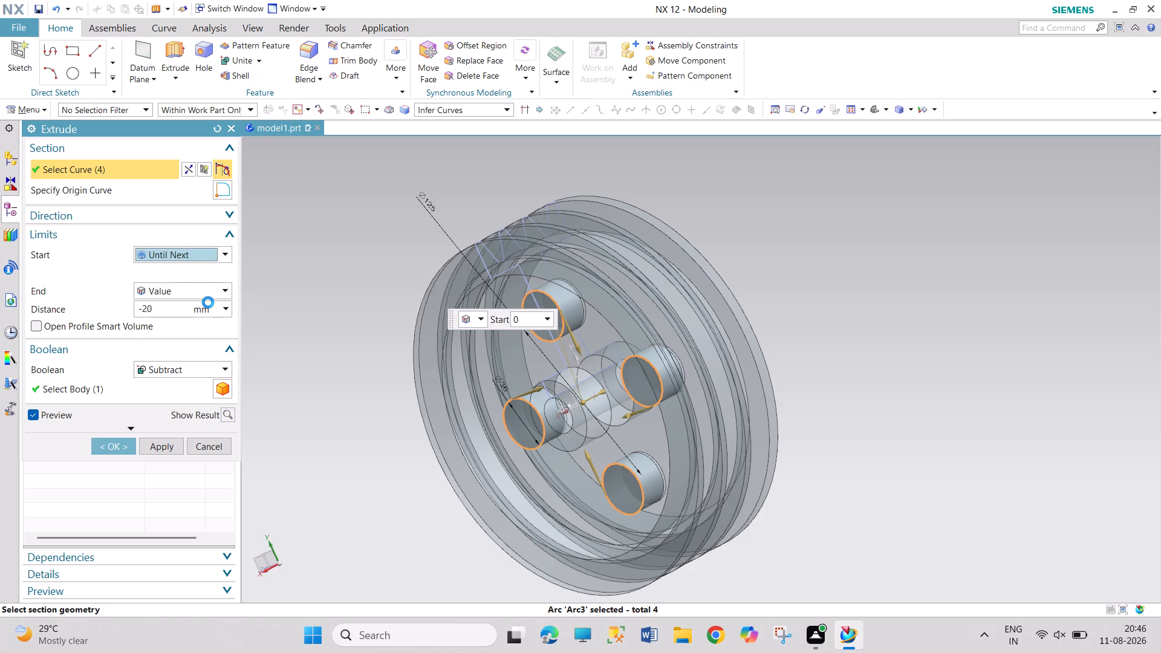
{"action": "middle_click_drag", "start_coordinate": [330, 387], "coordinate": [320, 383]}
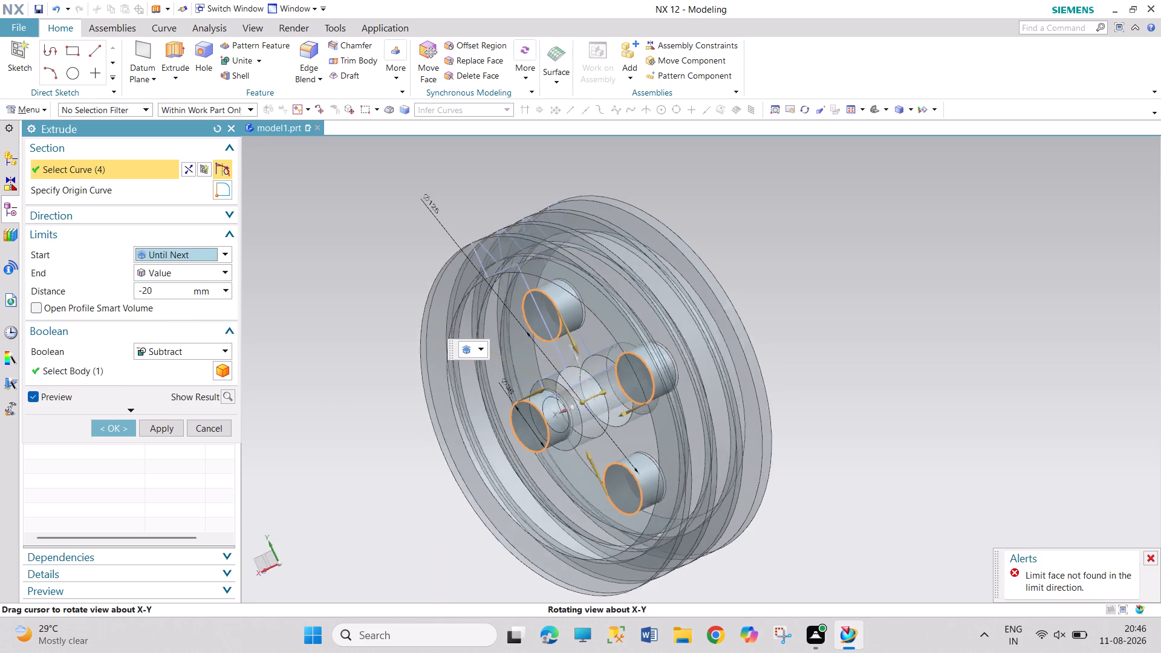
{"action": "middle_click_drag", "start_coordinate": [320, 383], "coordinate": [256, 385]}
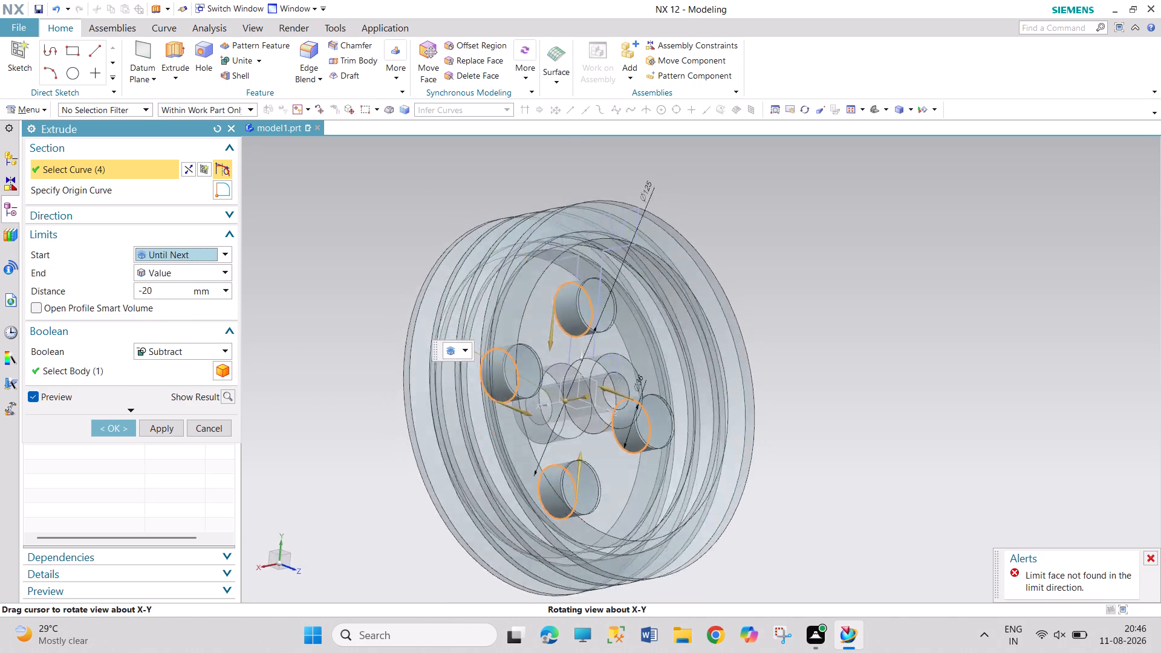
{"action": "middle_click_drag", "start_coordinate": [256, 385], "coordinate": [298, 392]}
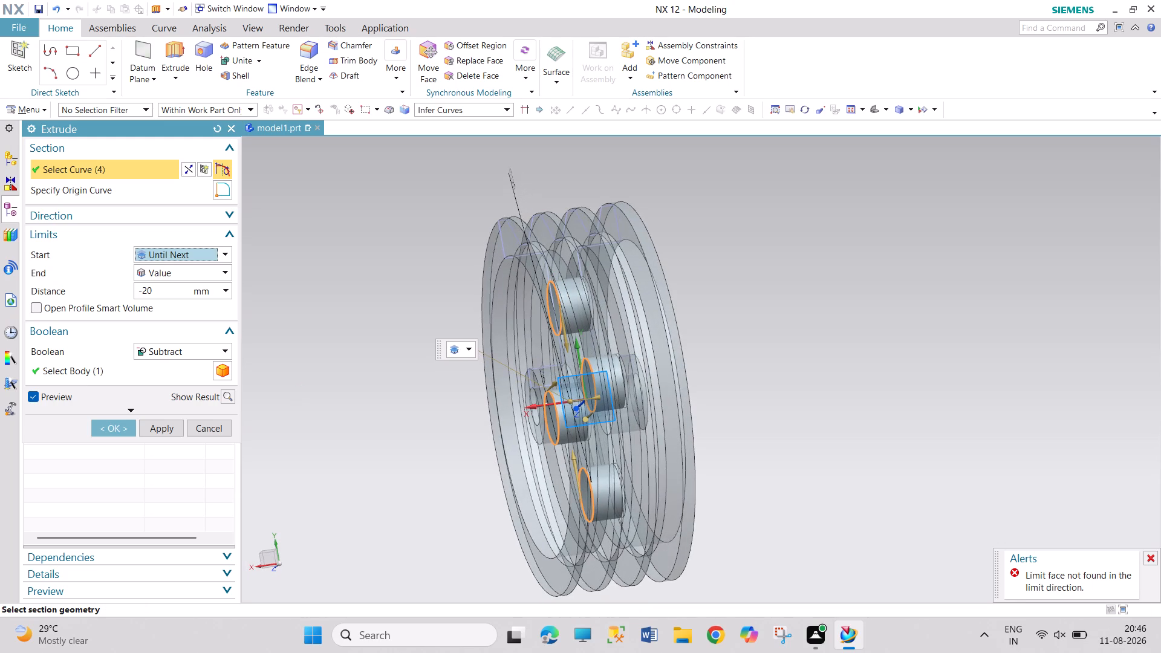
{"action": "left_click", "coordinate": [125, 430]}
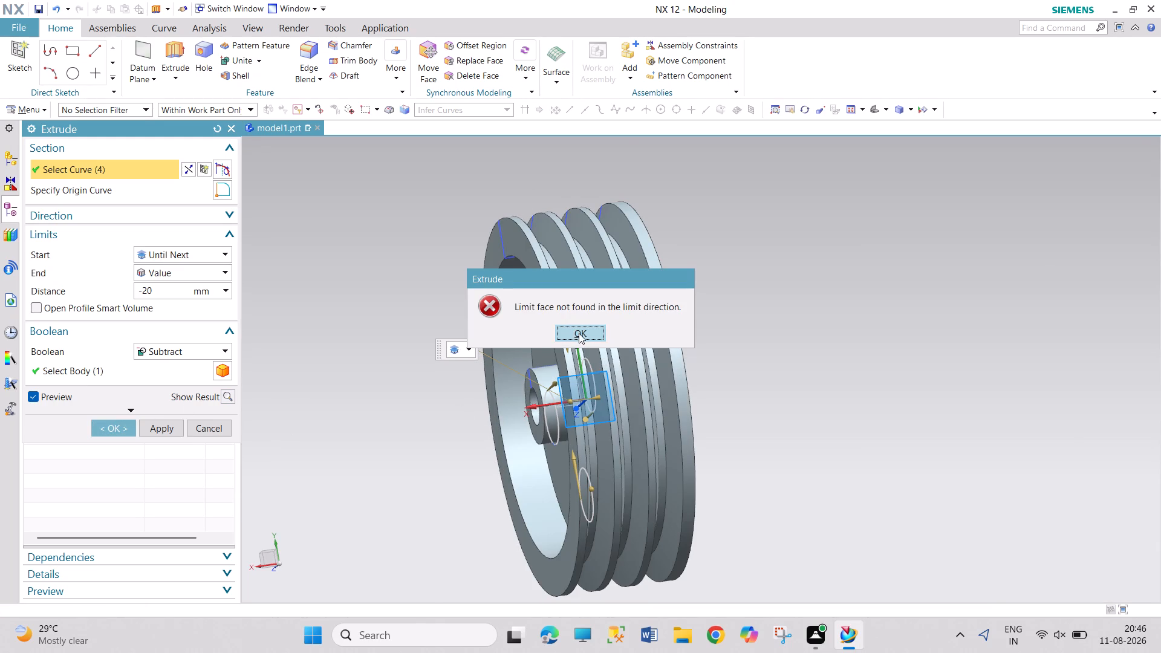
{"action": "left_click", "coordinate": [579, 333]}
{"action": "middle_click_drag", "start_coordinate": [433, 325], "coordinate": [504, 344]}
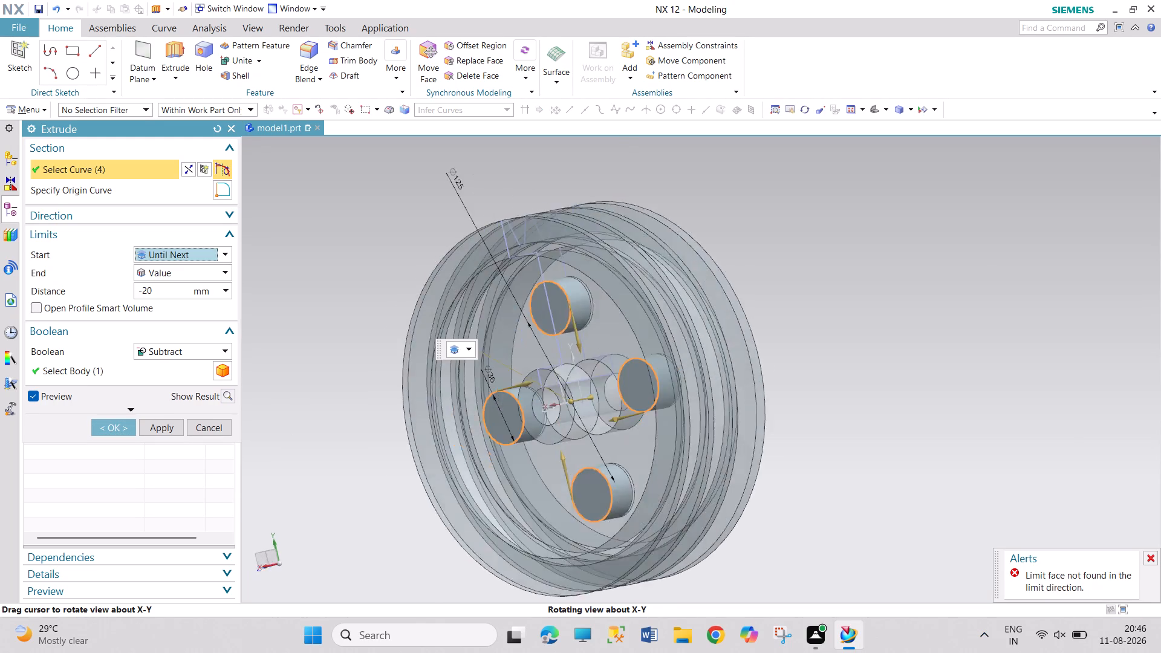
{"action": "middle_click_drag", "start_coordinate": [504, 344], "coordinate": [411, 321]}
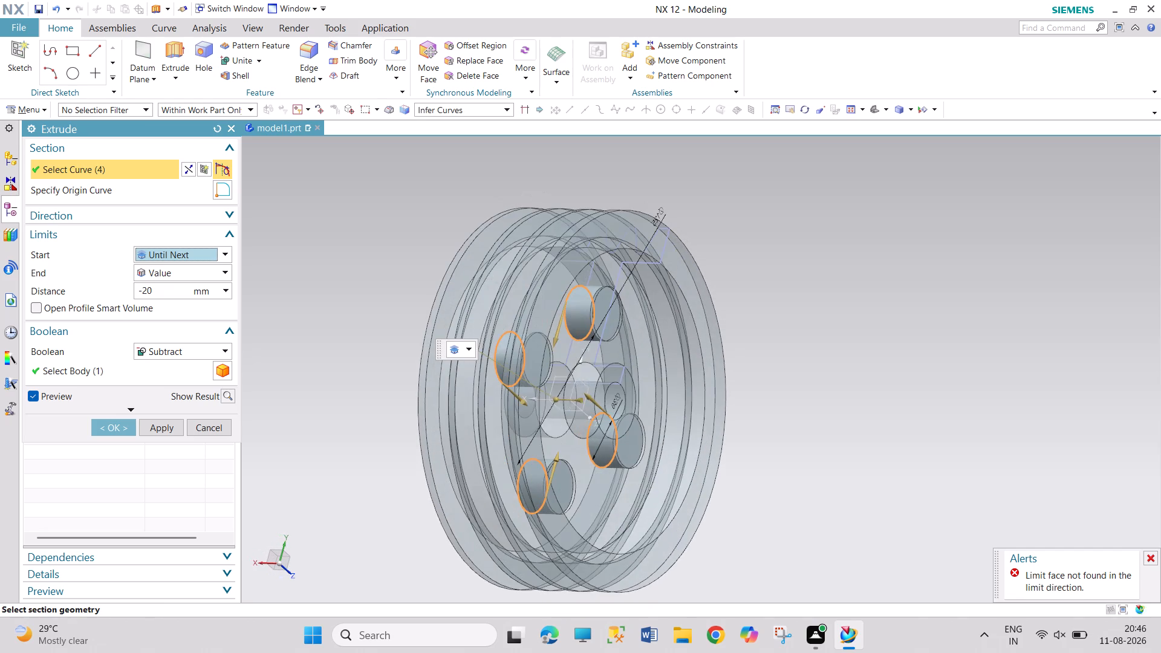
Set the extrude start limit to Value at 0 mm and complete the subtract cut with the end distance at -20 mm.
{"action": "left_click", "coordinate": [228, 253]}
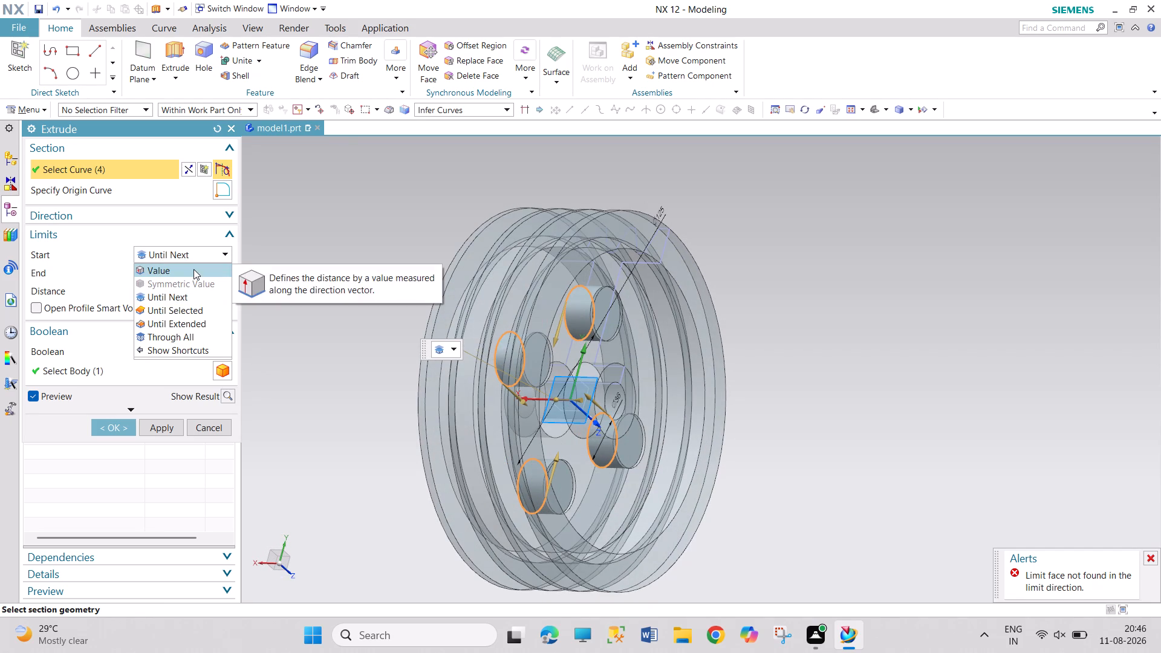
{"action": "left_click", "coordinate": [193, 269]}
{"action": "middle_click_drag", "start_coordinate": [334, 354], "coordinate": [366, 365]}
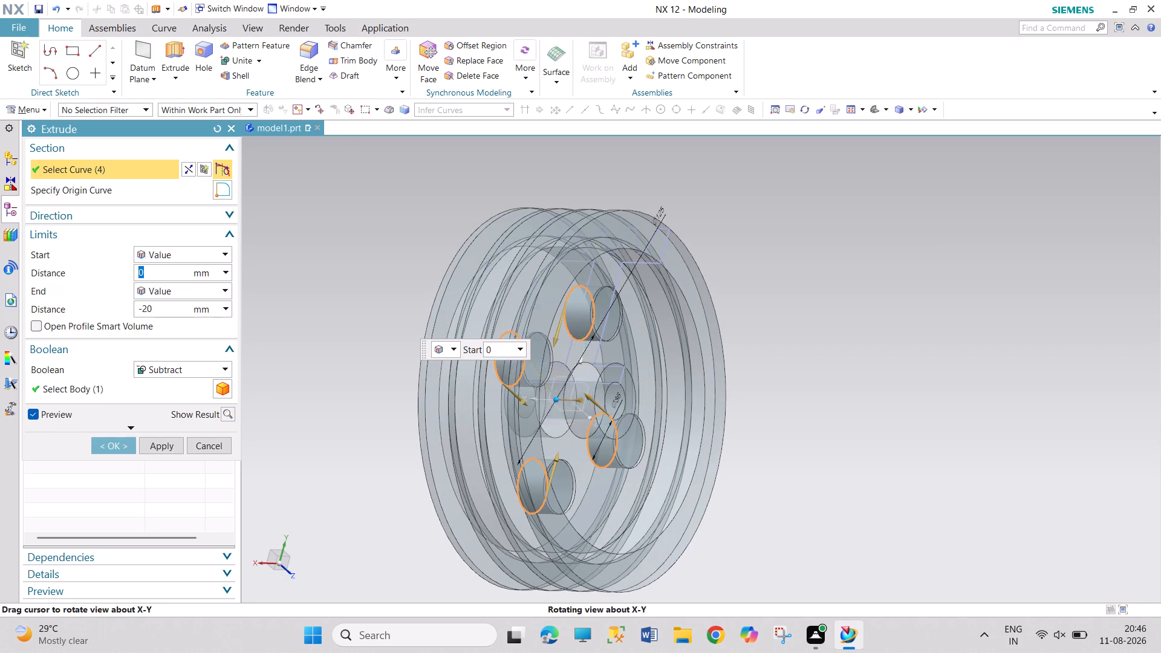
{"action": "middle_click_drag", "start_coordinate": [366, 365], "coordinate": [376, 367]}
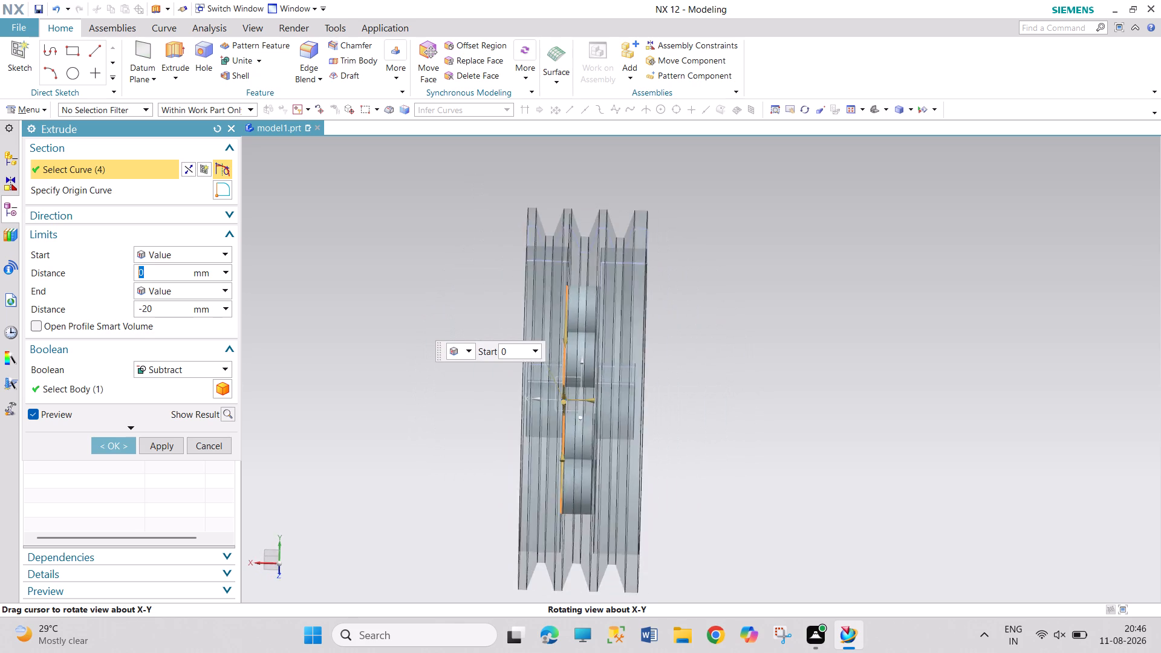
{"action": "middle_click_drag", "start_coordinate": [376, 367], "coordinate": [361, 360]}
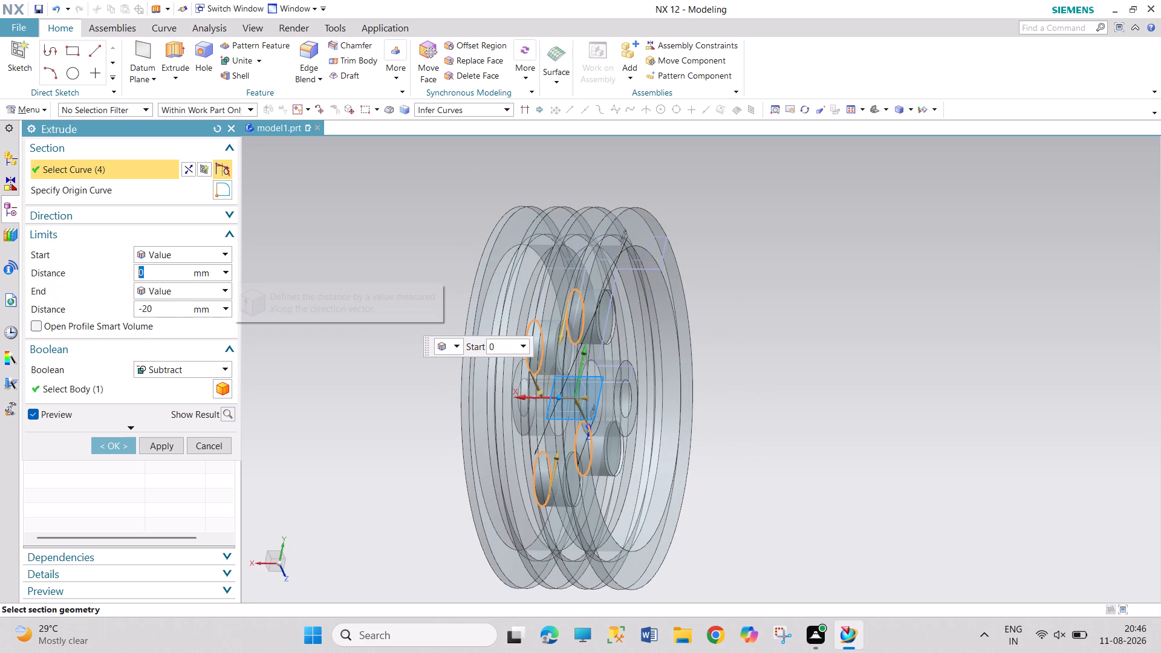
{"action": "left_click", "coordinate": [117, 443]}
Hide the groove profile sketch, Sketch (2), that crosses the pulley's rim and web.
{"action": "middle_click_drag", "start_coordinate": [316, 419], "coordinate": [405, 438]}
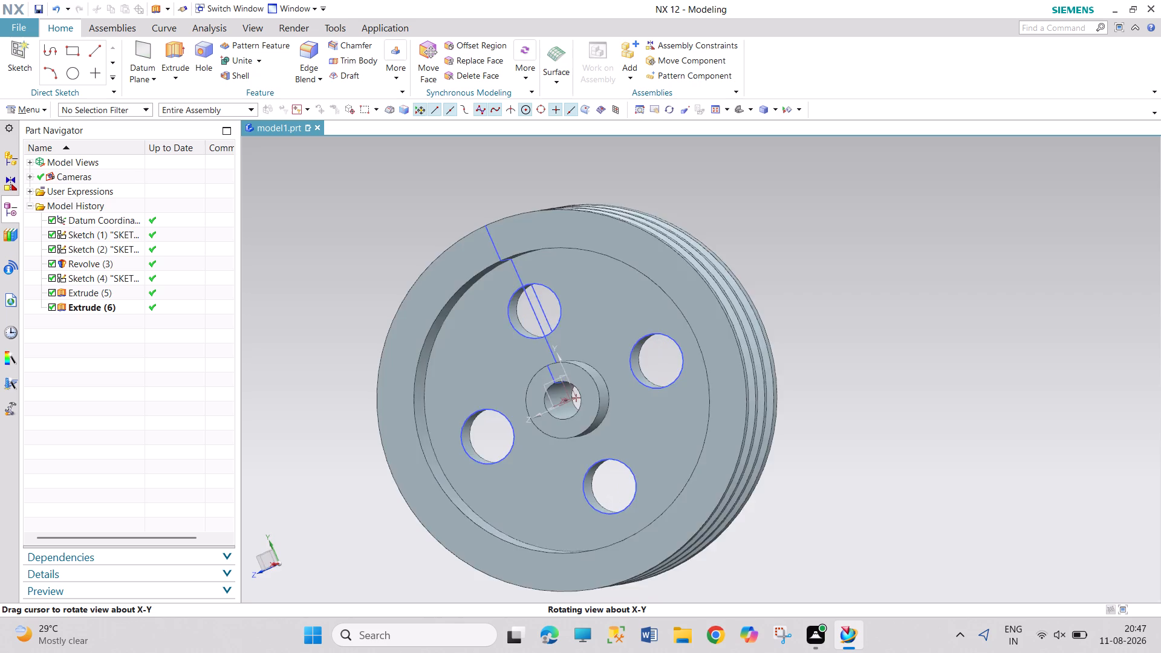
{"action": "middle_click_drag", "start_coordinate": [405, 438], "coordinate": [391, 455]}
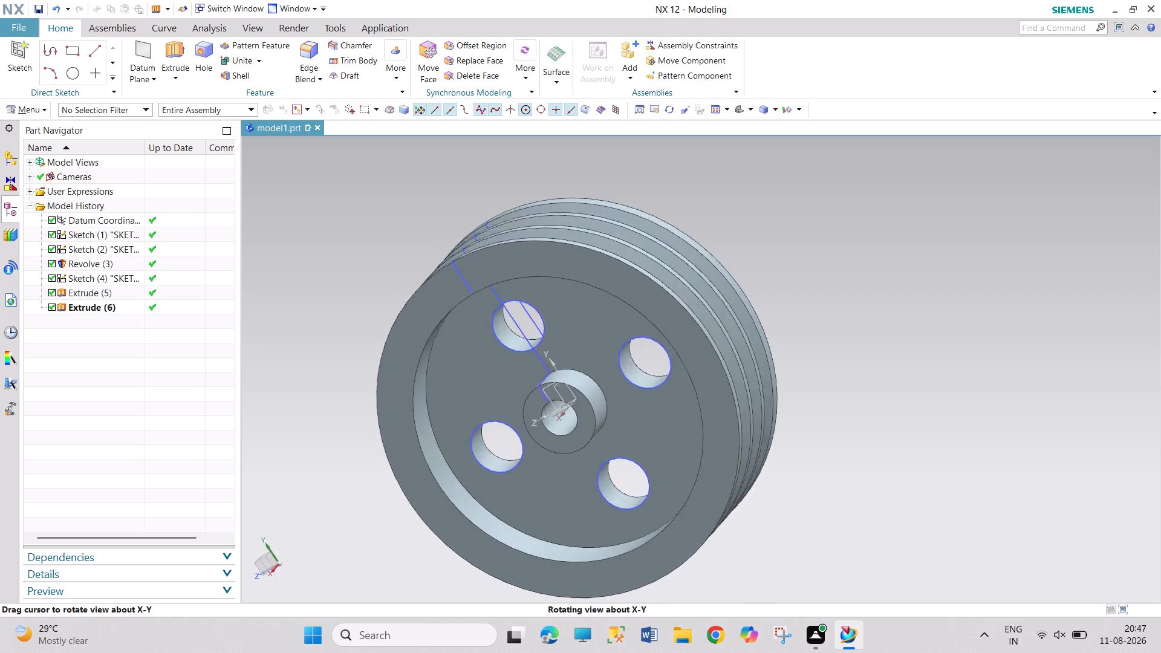
{"action": "middle_click_drag", "start_coordinate": [391, 455], "coordinate": [380, 421]}
{"action": "middle_click_drag", "start_coordinate": [380, 409], "coordinate": [385, 403]}
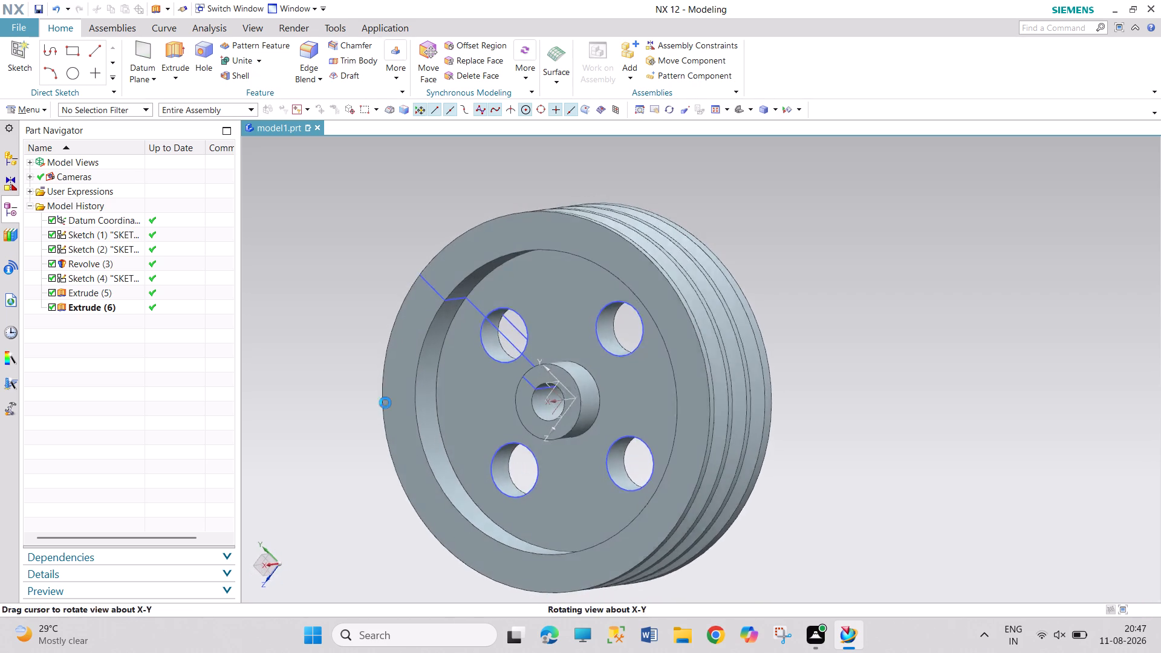
{"action": "middle_click_drag", "start_coordinate": [385, 403], "coordinate": [385, 403]}
{"action": "right_click", "coordinate": [438, 293]}
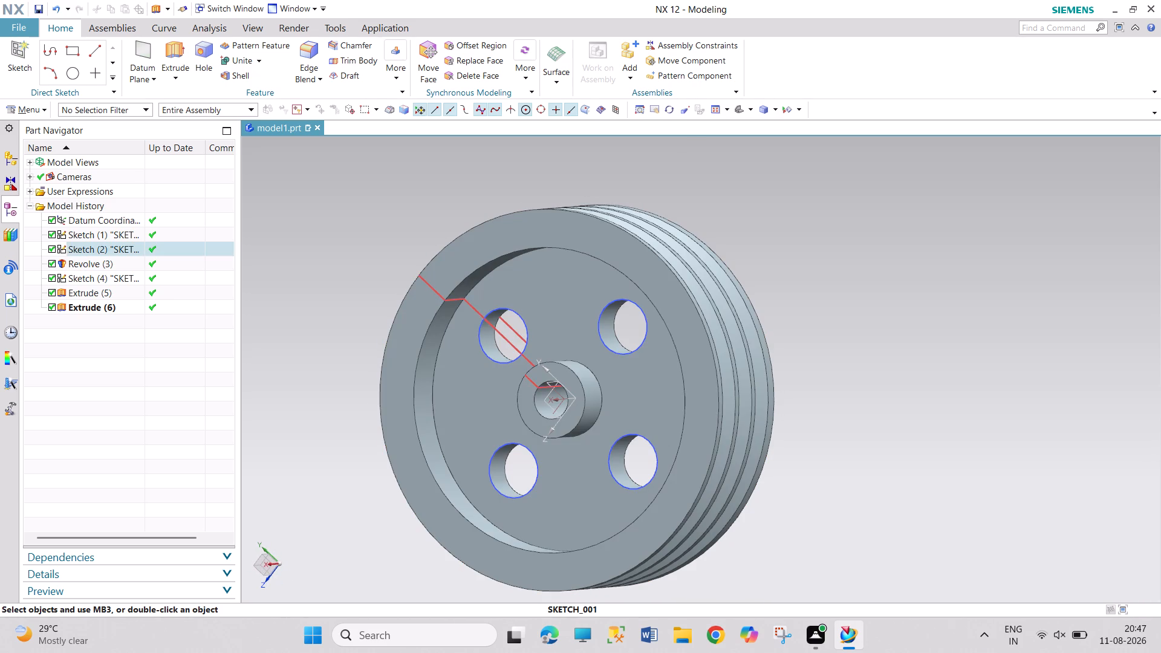
{"action": "left_click", "coordinate": [463, 325]}
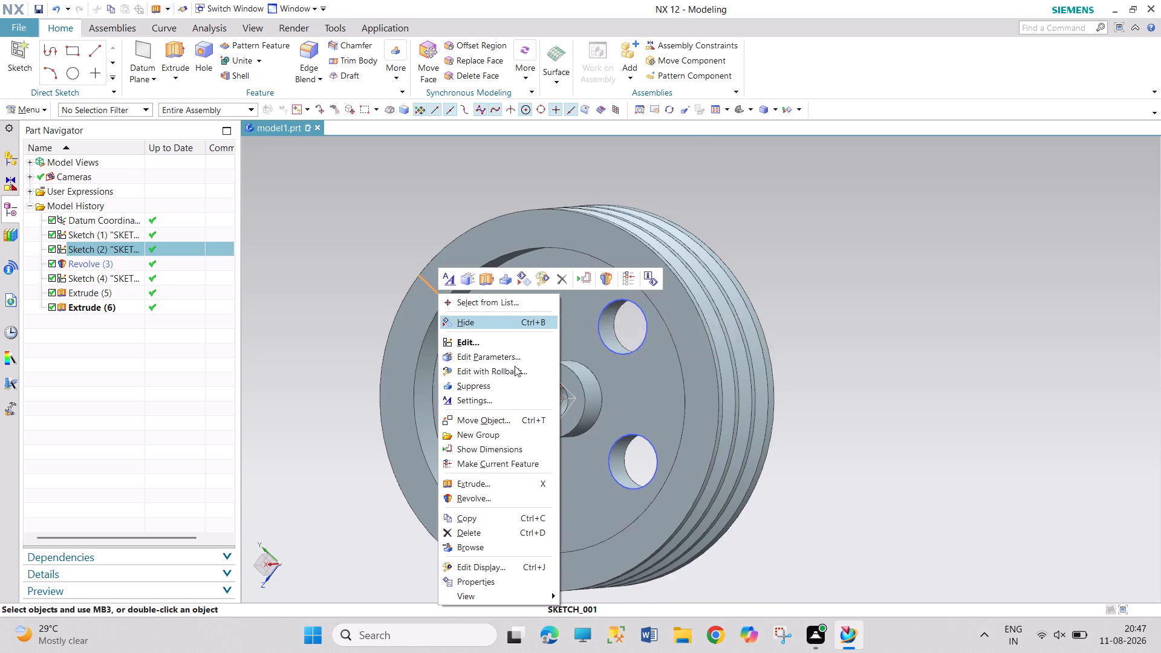
Hide the sketch of the four web hole circles, Sketch (4).
{"action": "right_click", "coordinate": [633, 348]}
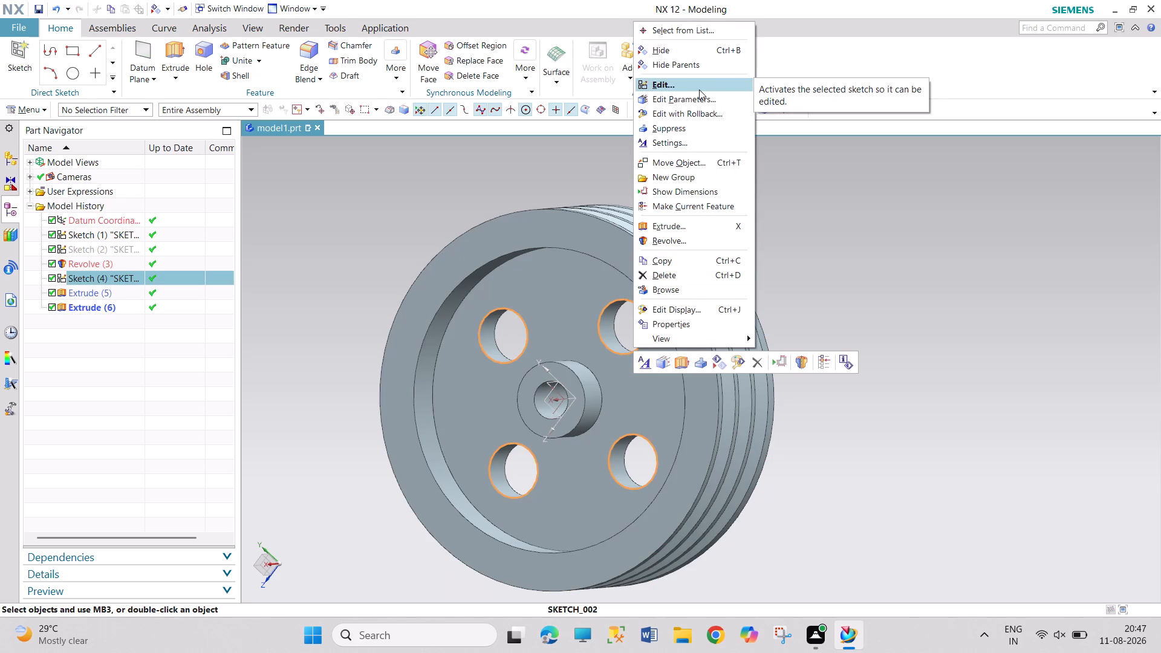
{"action": "left_click", "coordinate": [698, 51]}
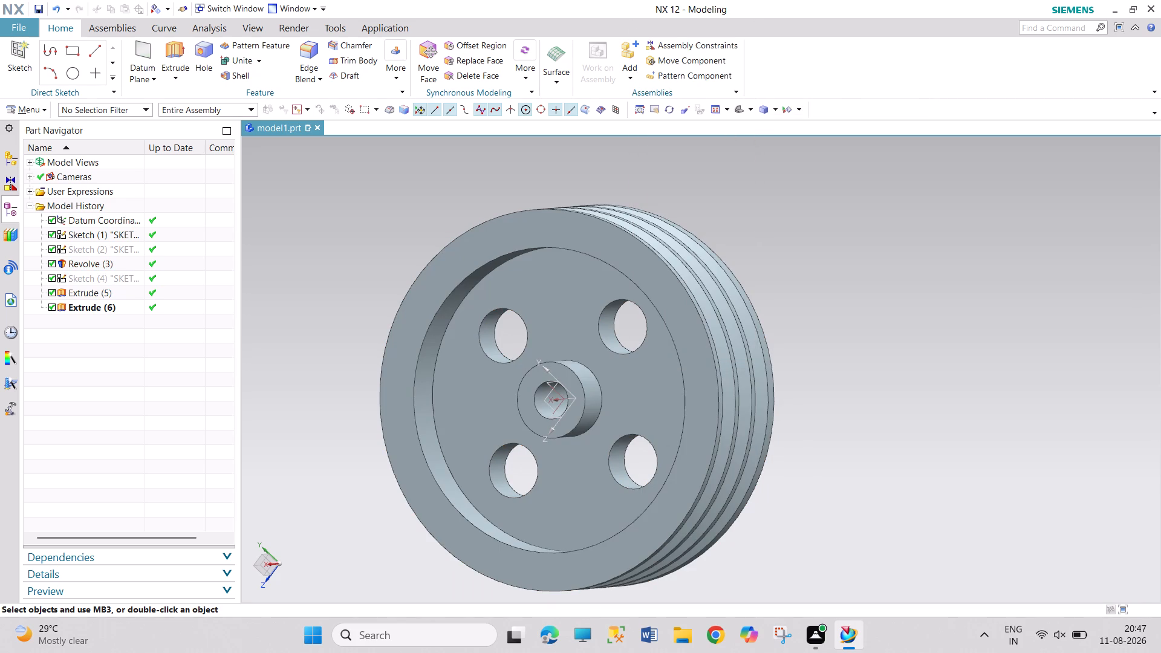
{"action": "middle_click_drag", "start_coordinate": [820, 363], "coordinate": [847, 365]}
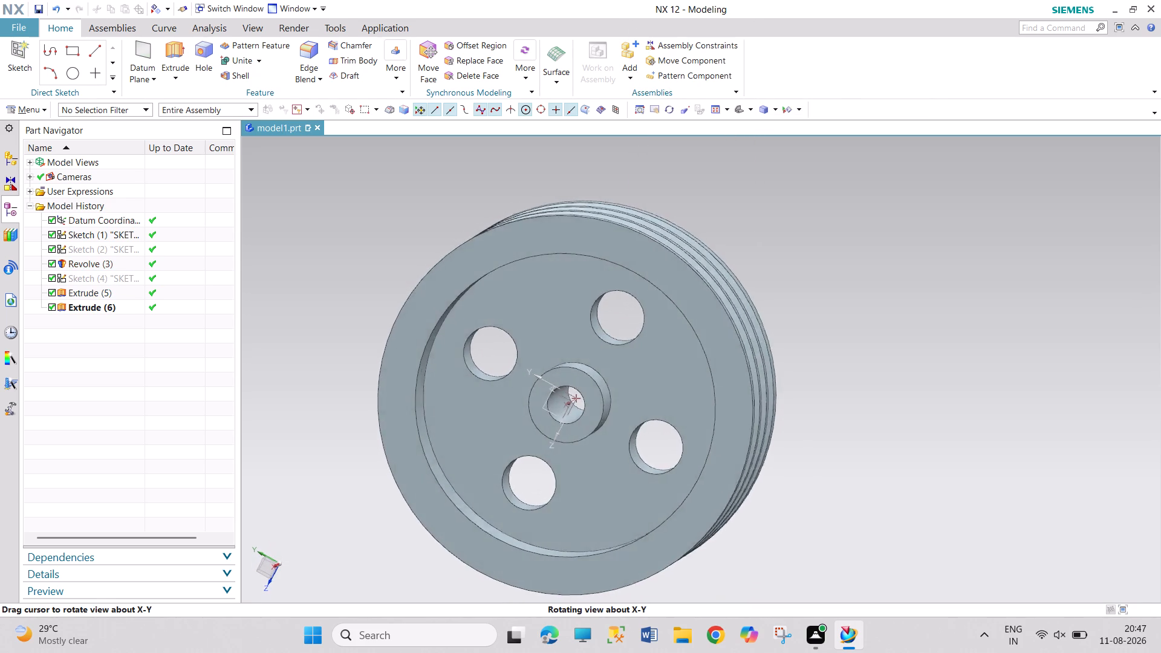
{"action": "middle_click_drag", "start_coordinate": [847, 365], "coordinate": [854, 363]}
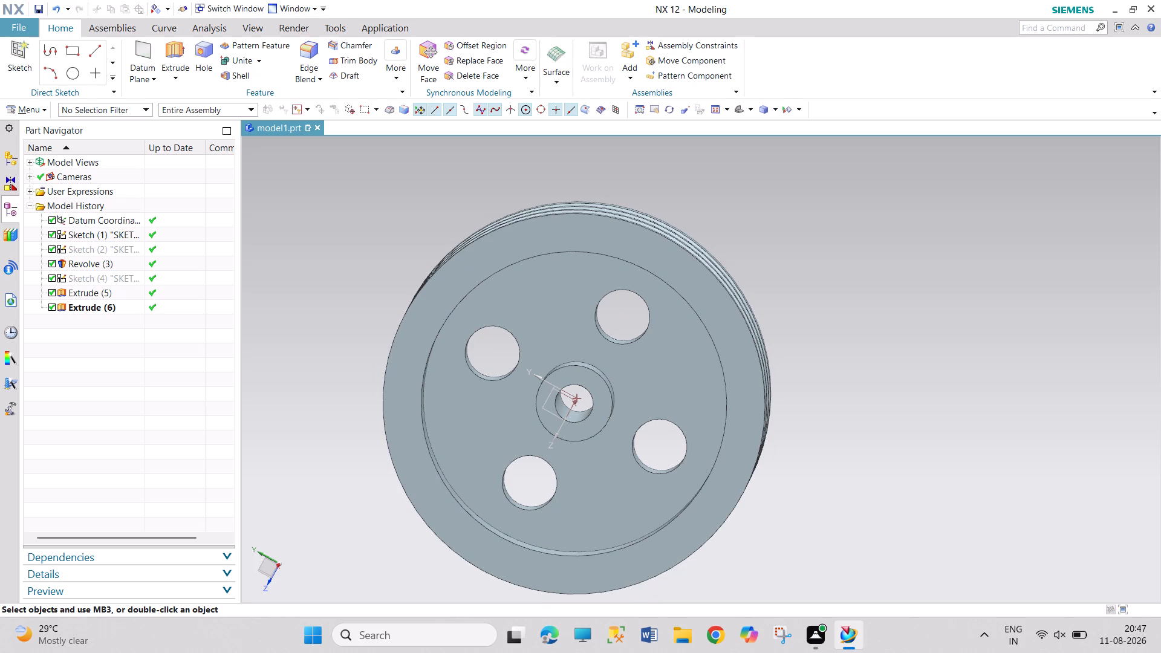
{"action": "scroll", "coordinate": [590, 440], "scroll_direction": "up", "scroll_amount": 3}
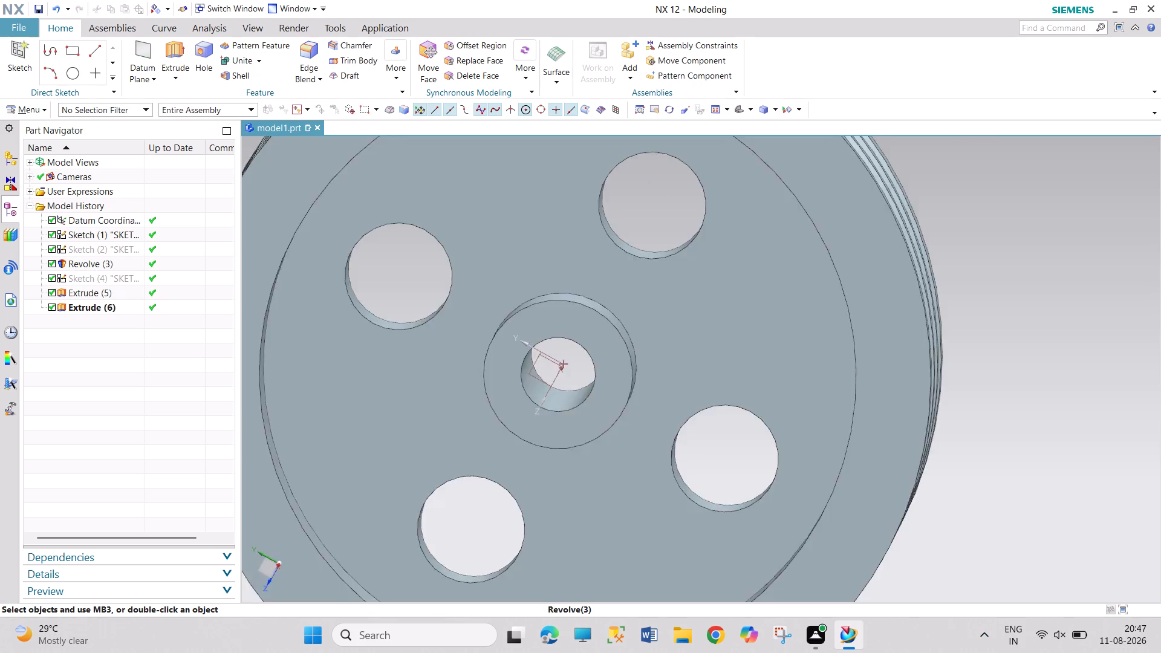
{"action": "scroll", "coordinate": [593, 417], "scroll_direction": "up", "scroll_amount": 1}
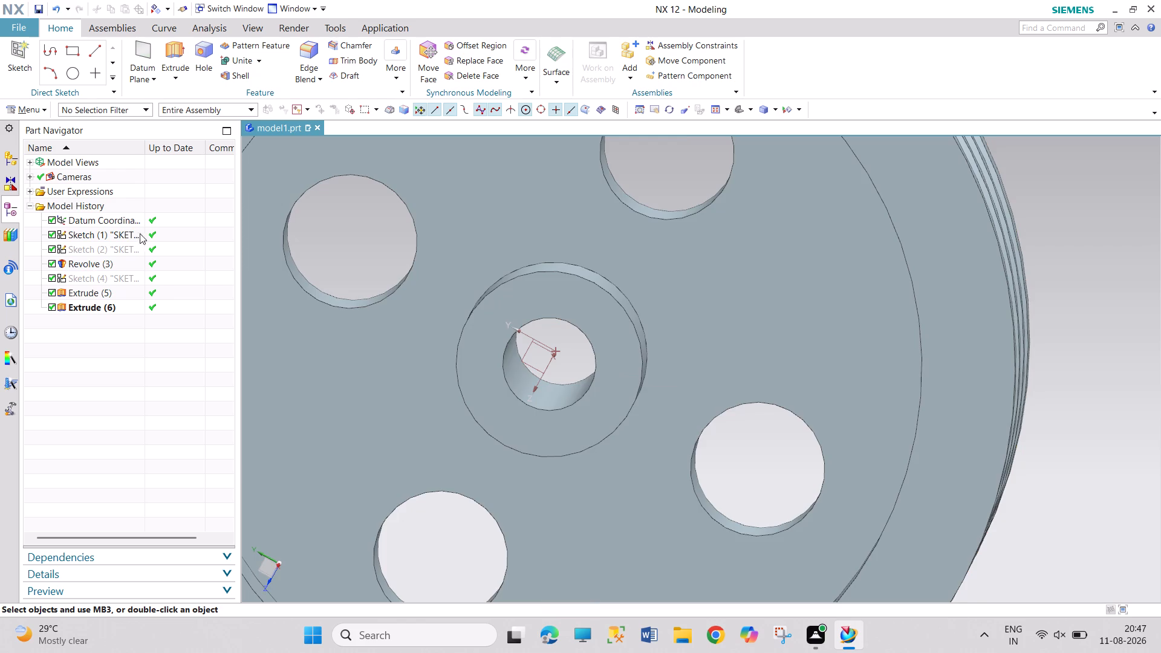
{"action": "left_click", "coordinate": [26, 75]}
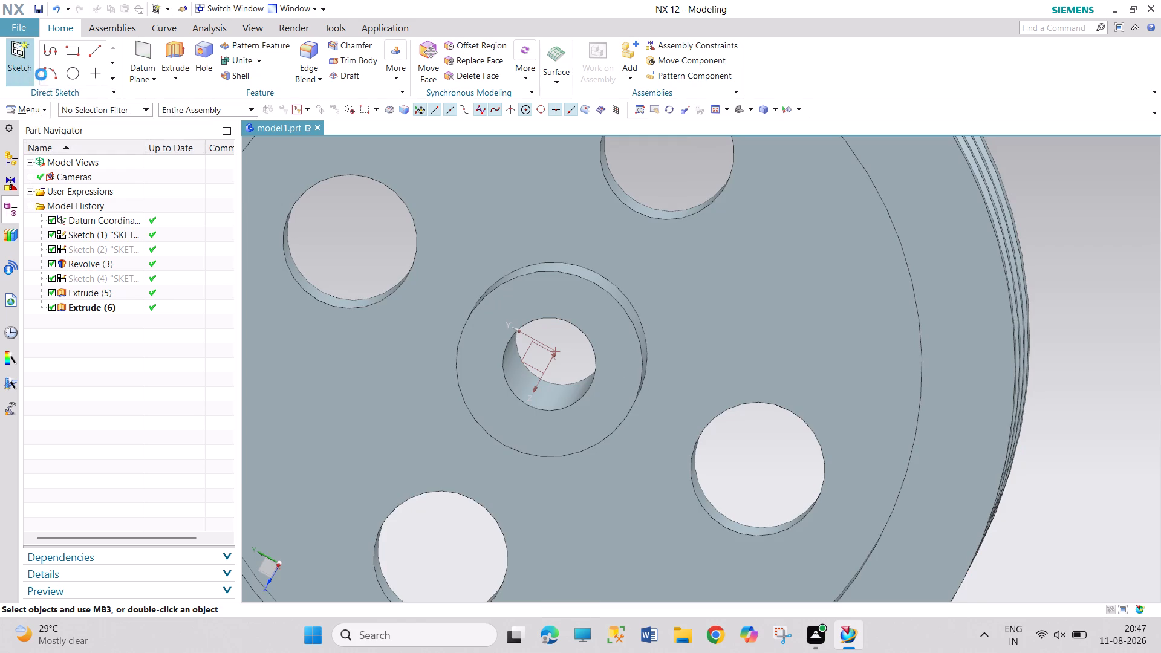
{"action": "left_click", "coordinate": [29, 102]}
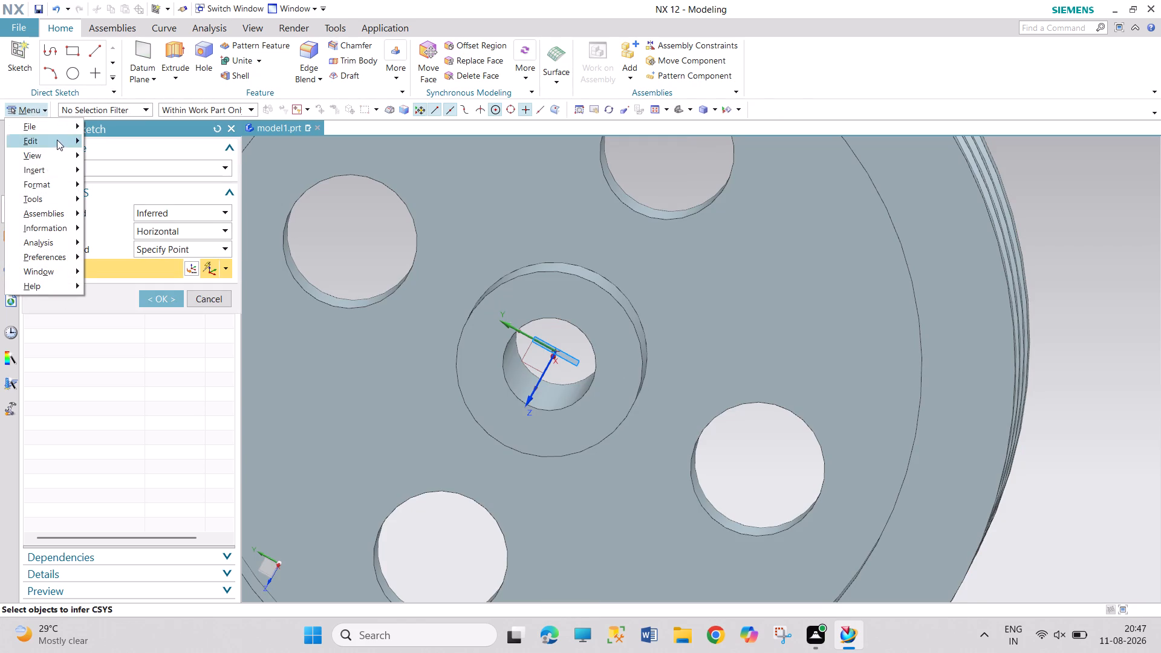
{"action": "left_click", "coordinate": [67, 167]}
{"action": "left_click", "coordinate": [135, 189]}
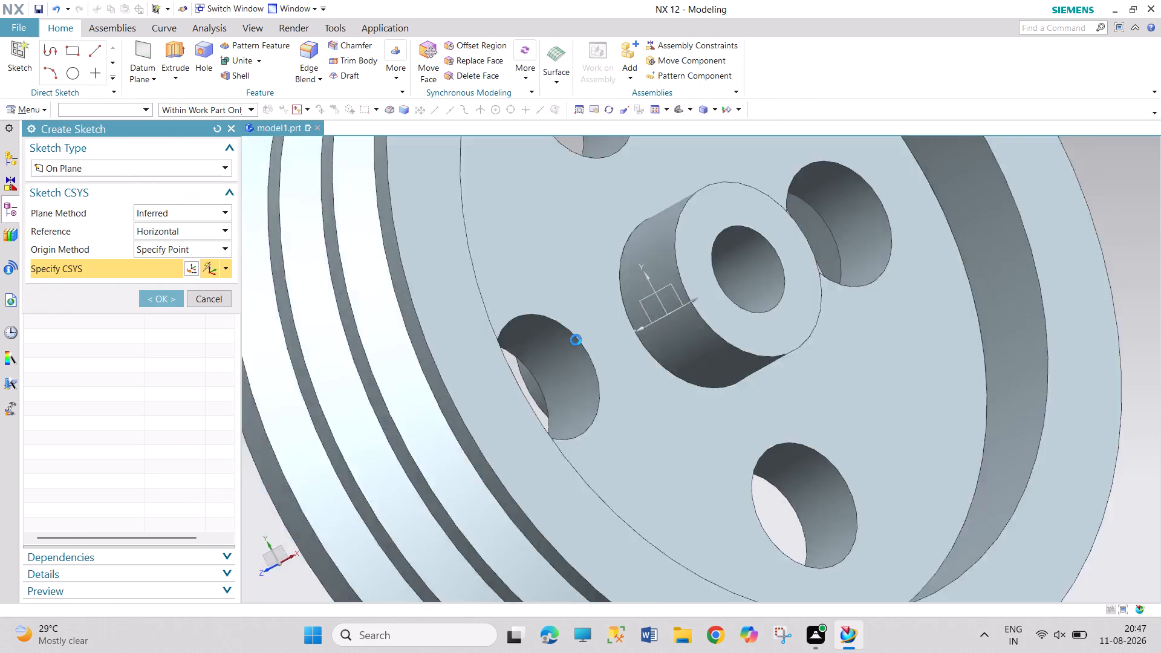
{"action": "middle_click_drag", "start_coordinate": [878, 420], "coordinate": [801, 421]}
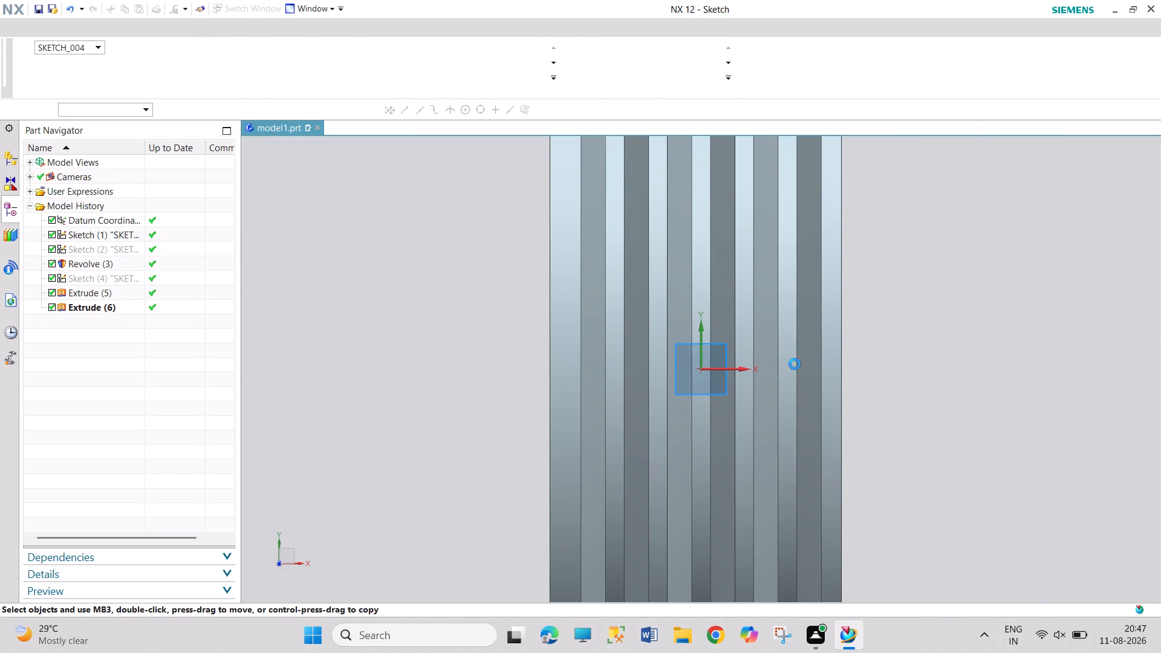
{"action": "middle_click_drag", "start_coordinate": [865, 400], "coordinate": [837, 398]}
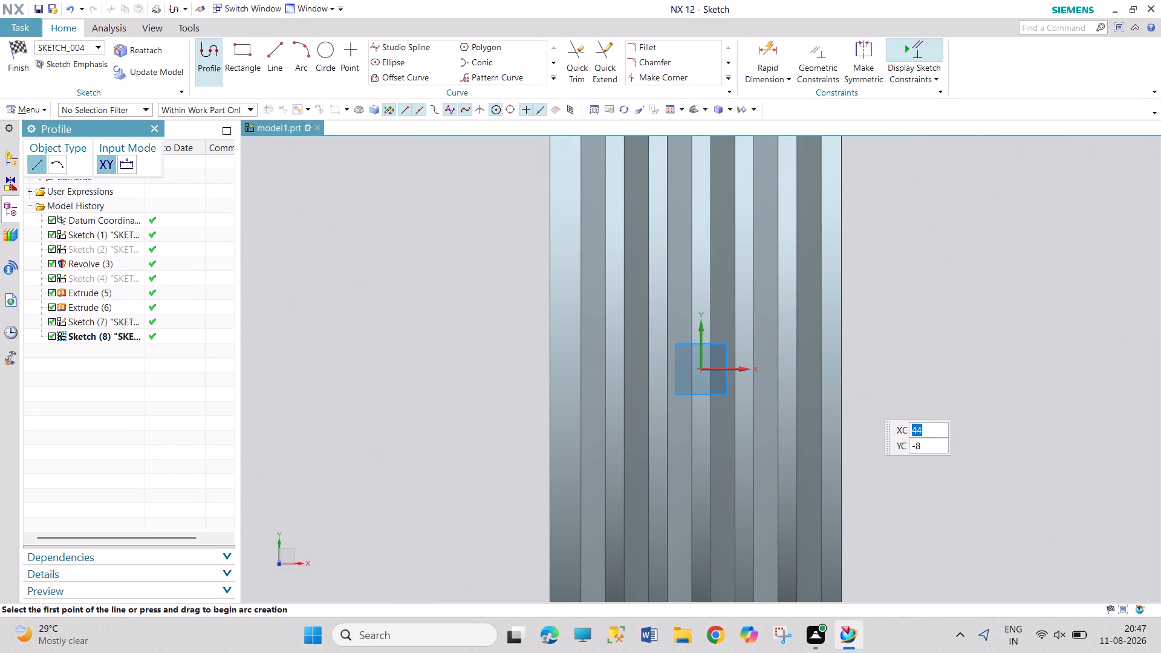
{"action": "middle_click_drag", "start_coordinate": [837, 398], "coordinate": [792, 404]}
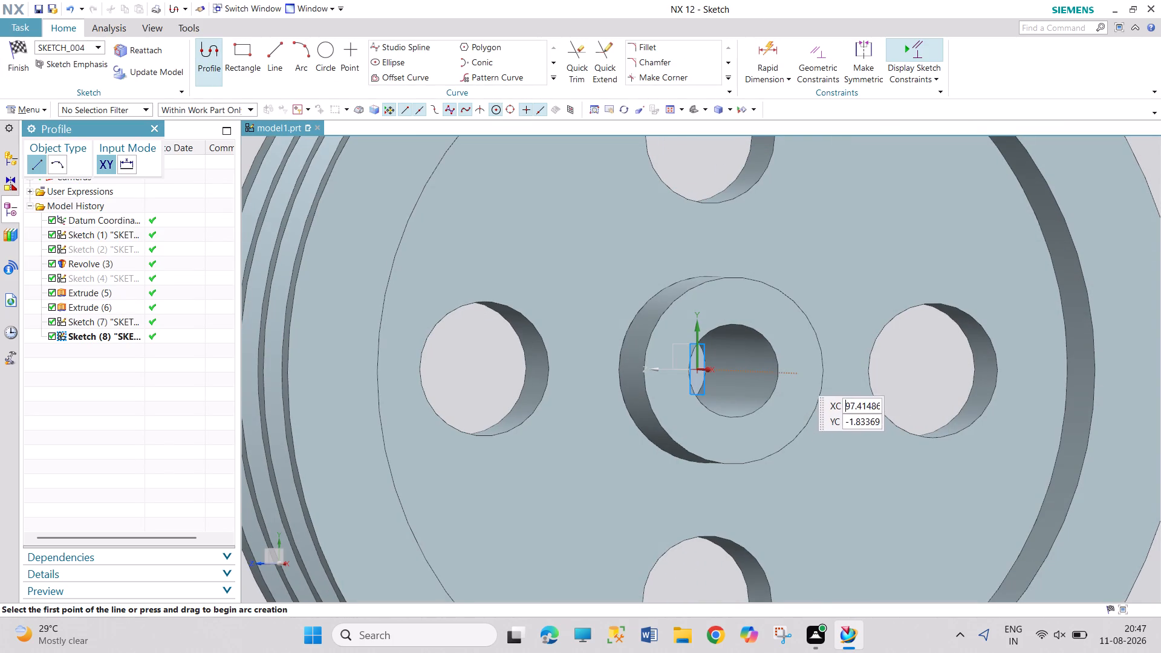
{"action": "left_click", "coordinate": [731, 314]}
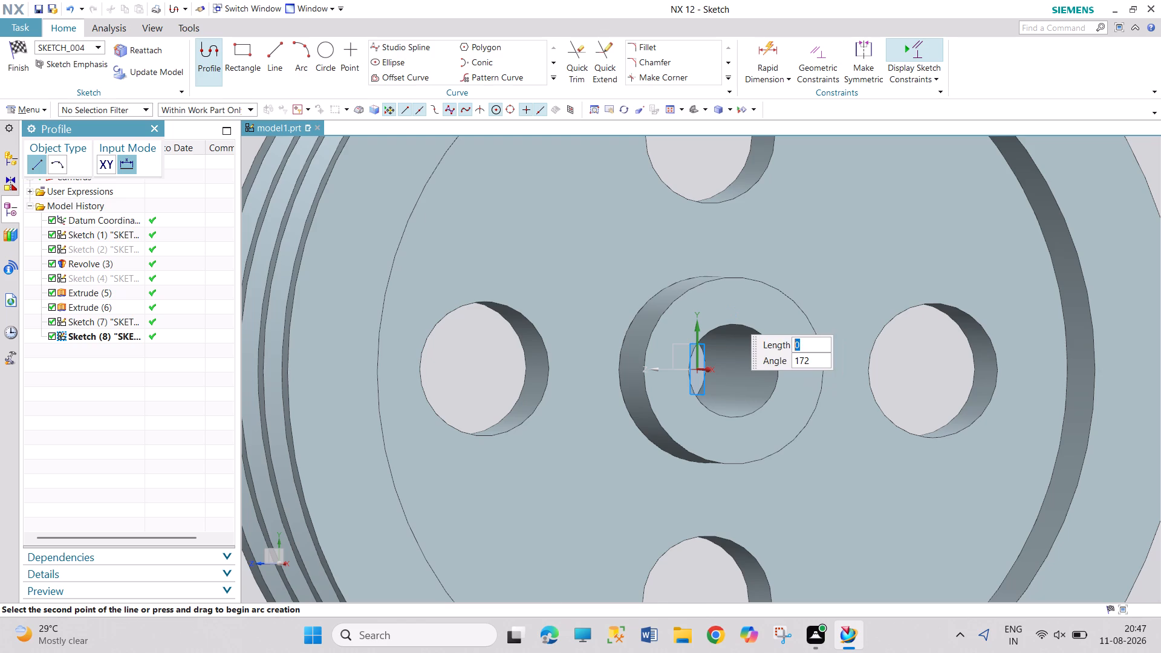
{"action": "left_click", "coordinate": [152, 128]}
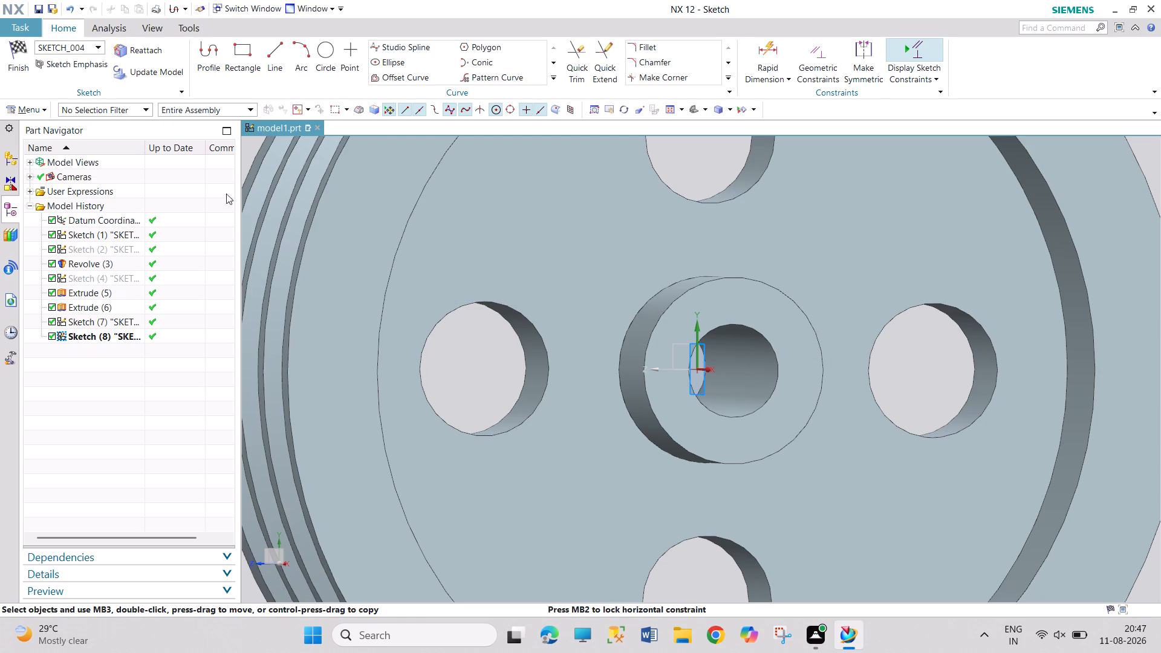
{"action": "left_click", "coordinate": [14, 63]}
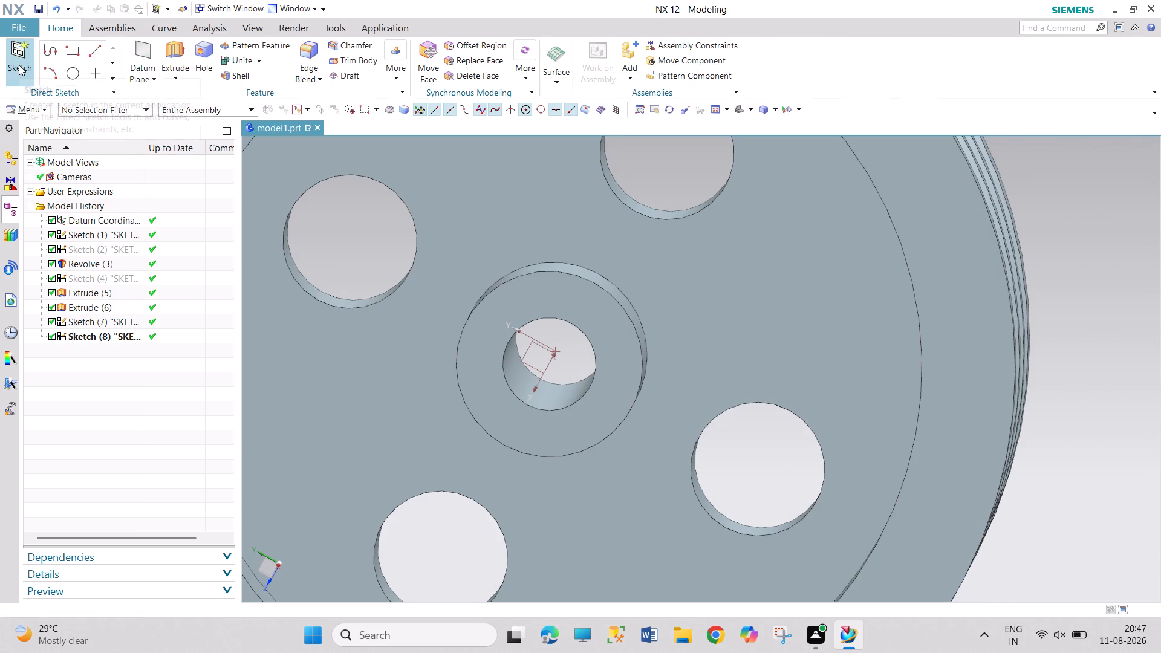
Create a sketch in the task environment on the hub's annular end face.
{"action": "left_click", "coordinate": [19, 65]}
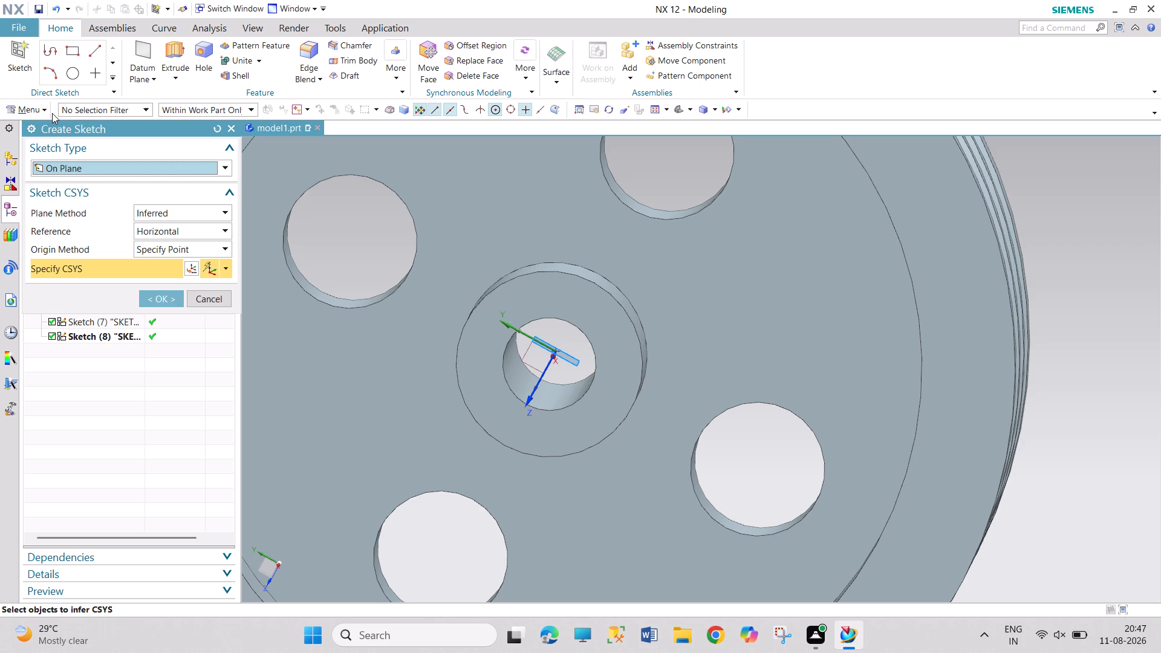
{"action": "left_click", "coordinate": [46, 111]}
{"action": "left_click", "coordinate": [63, 167]}
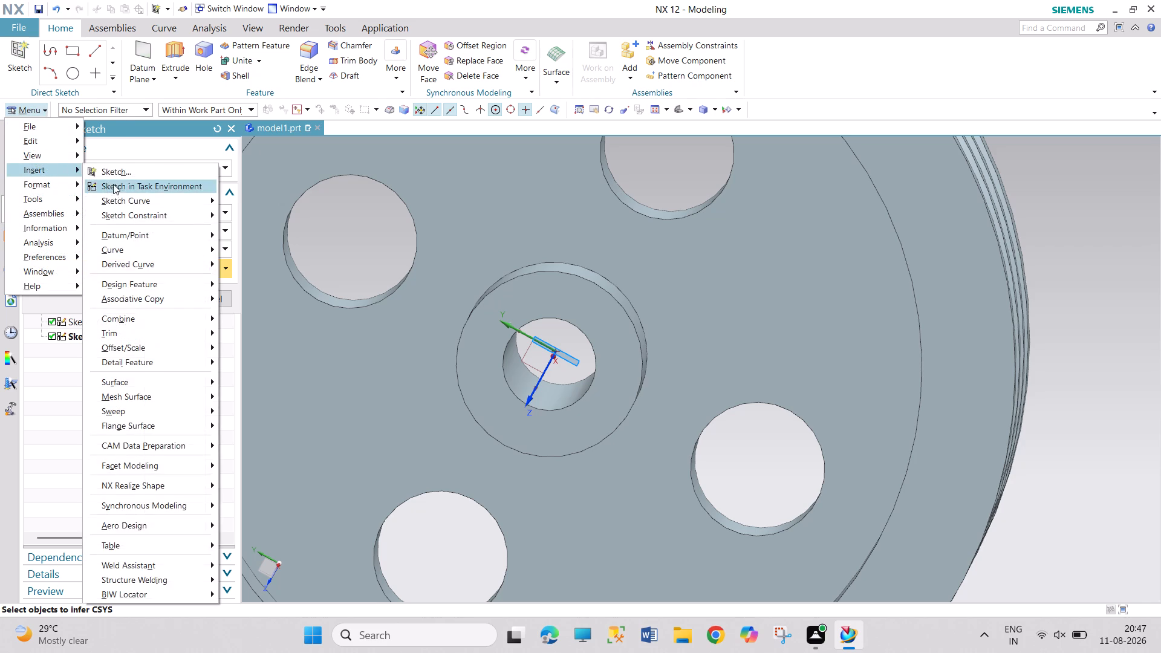
{"action": "left_click", "coordinate": [117, 184]}
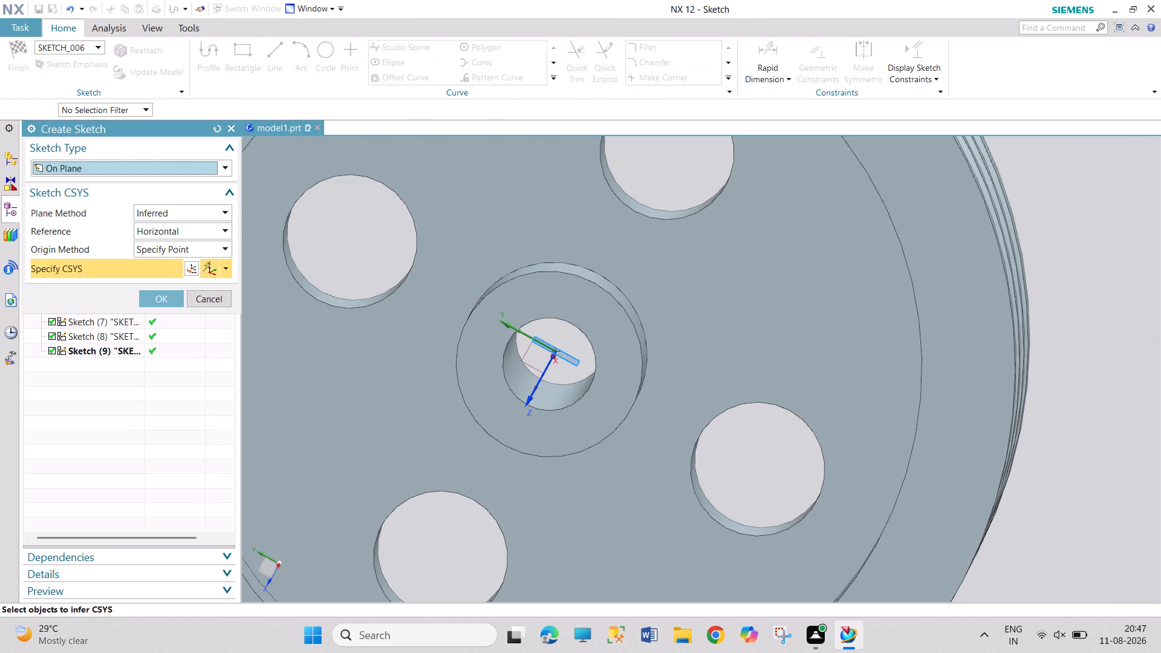
{"action": "left_click", "coordinate": [617, 356]}
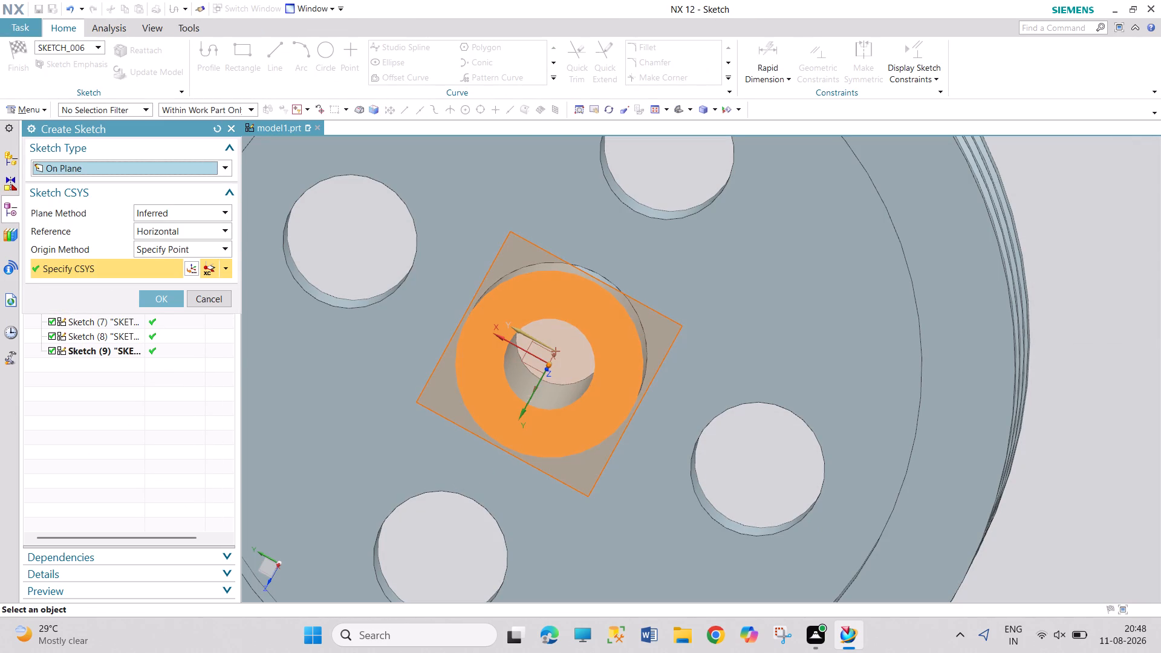
{"action": "left_click", "coordinate": [167, 300]}
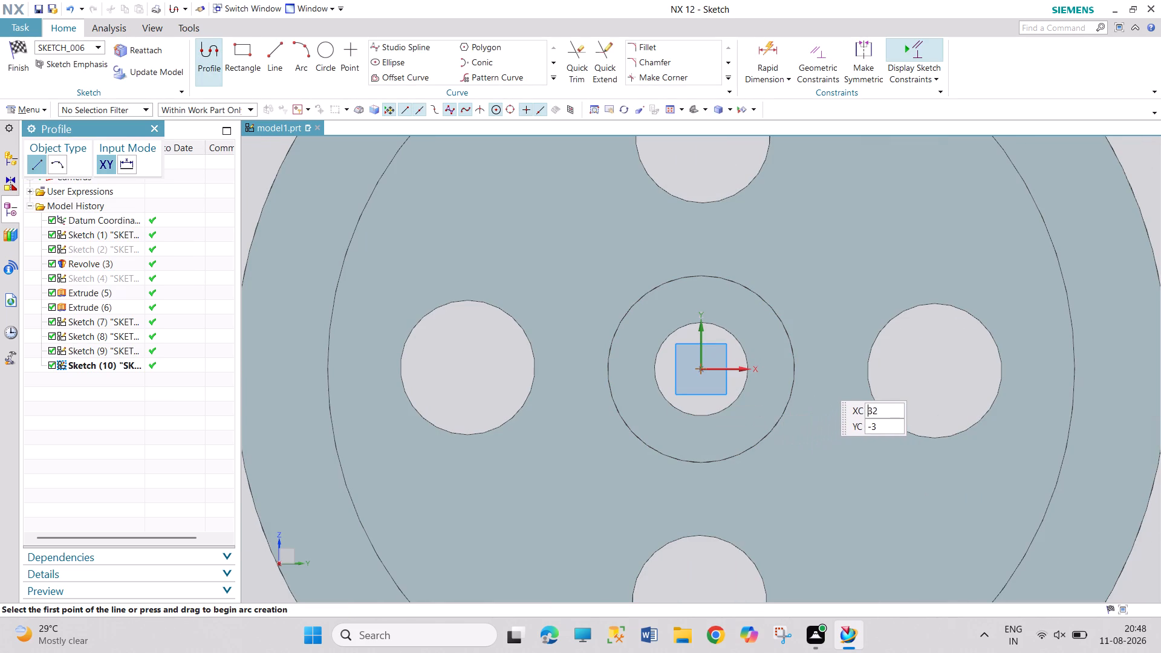
Sketch a rectangle by its centre, about 7.3 mm by 3.5 mm, straddling the bore's edge near the sketch's horizontal axis.
{"action": "scroll", "coordinate": [784, 371], "scroll_direction": "up", "scroll_amount": 3}
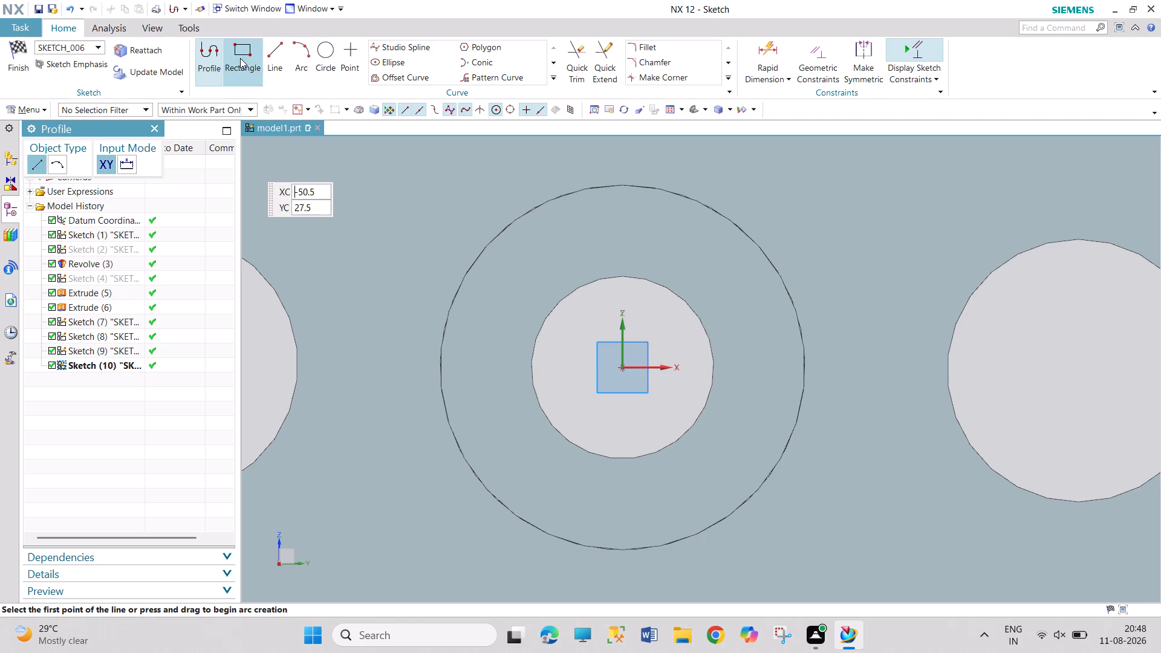
{"action": "left_click", "coordinate": [270, 52]}
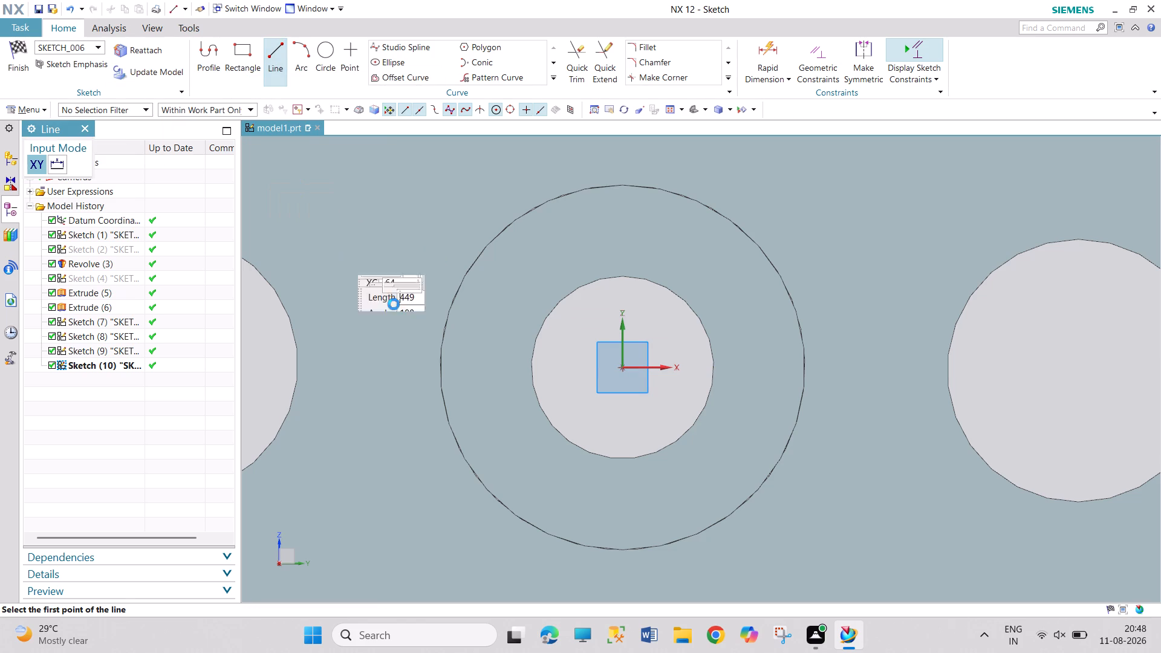
{"action": "left_click", "coordinate": [253, 66]}
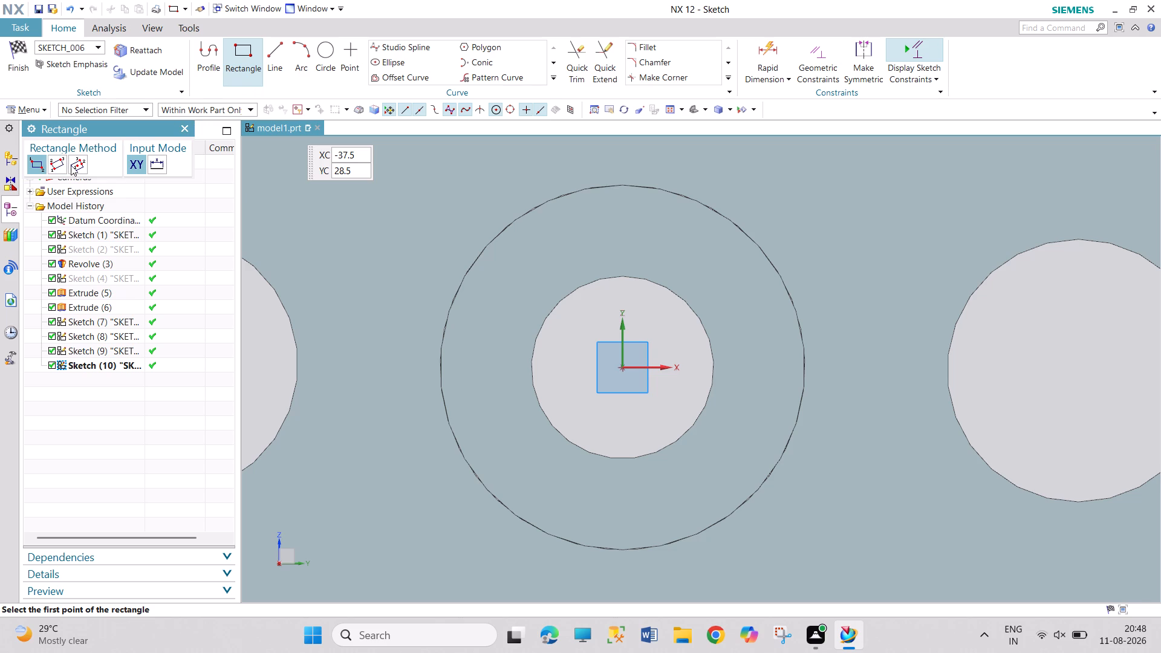
{"action": "left_click", "coordinate": [74, 165]}
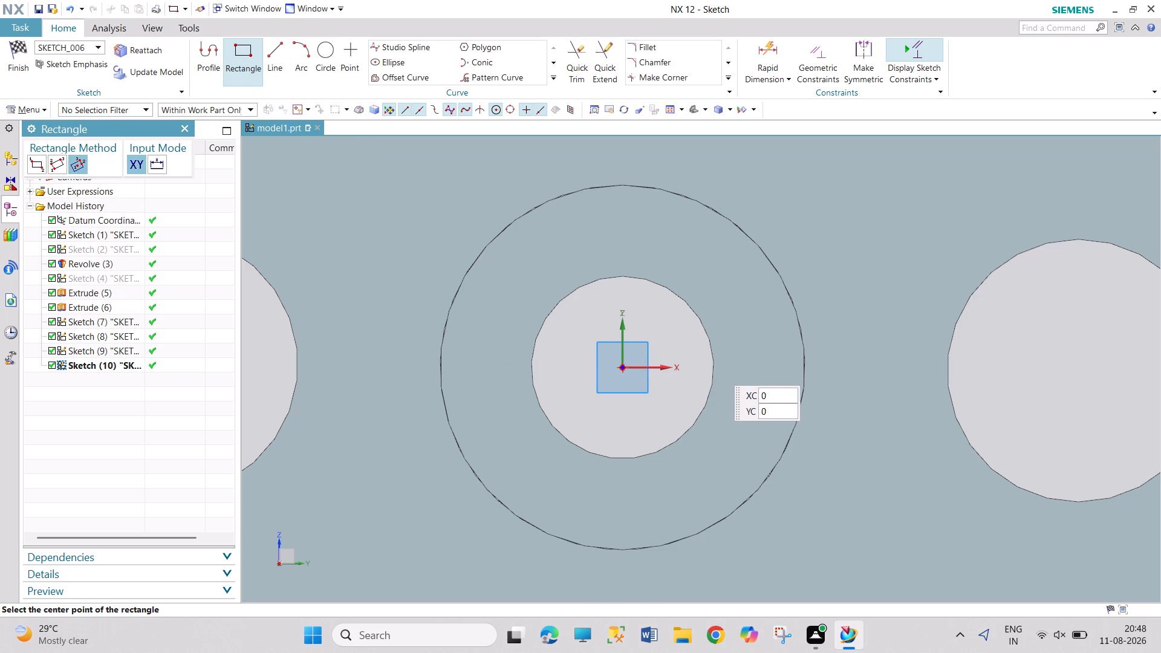
{"action": "left_click", "coordinate": [714, 363]}
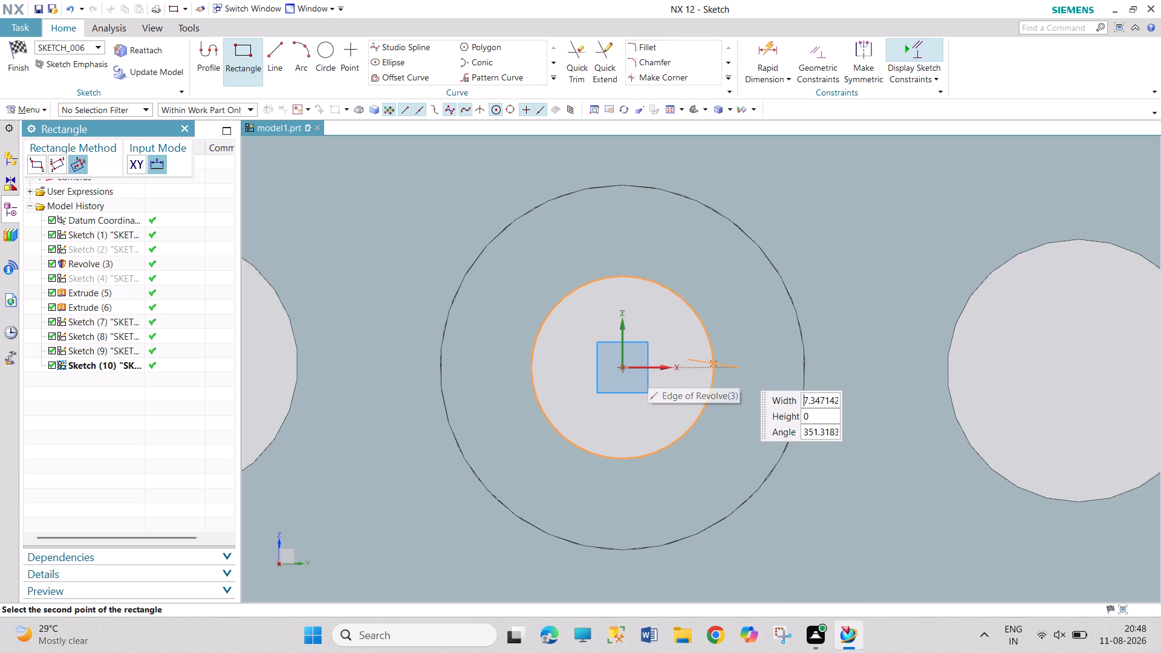
{"action": "left_click", "coordinate": [740, 370]}
{"action": "left_click", "coordinate": [743, 355]}
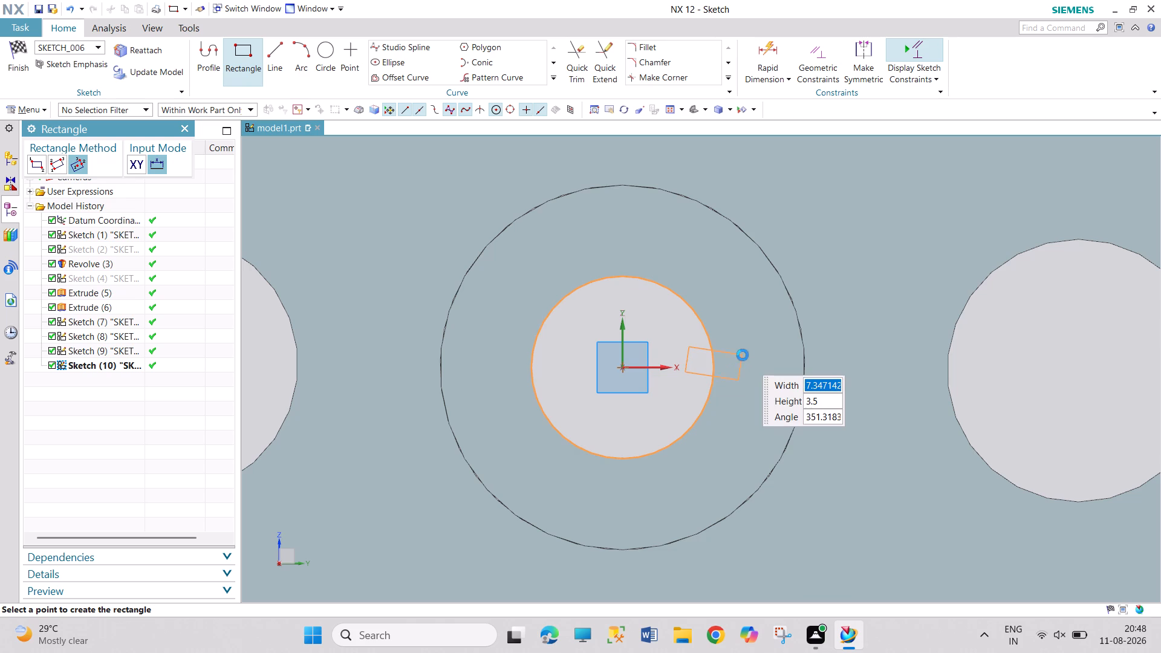
{"action": "key", "text": "Escape"}
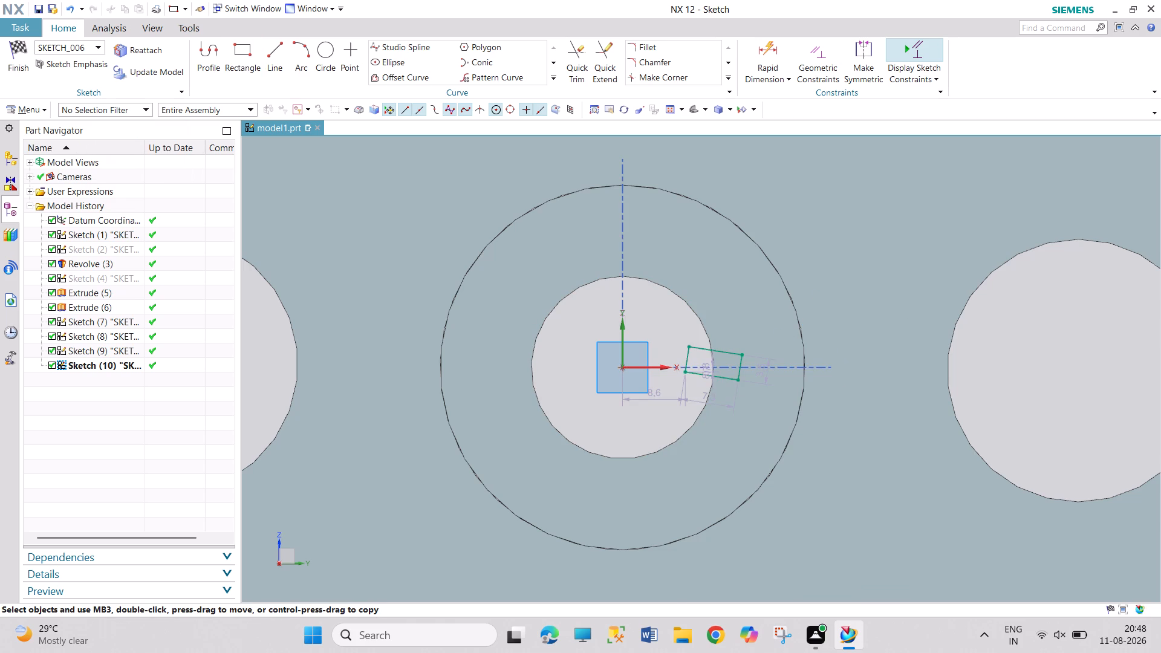
{"action": "key", "text": "Escape"}
{"action": "key", "text": "Escape"}
{"action": "key", "text": "Escape"}
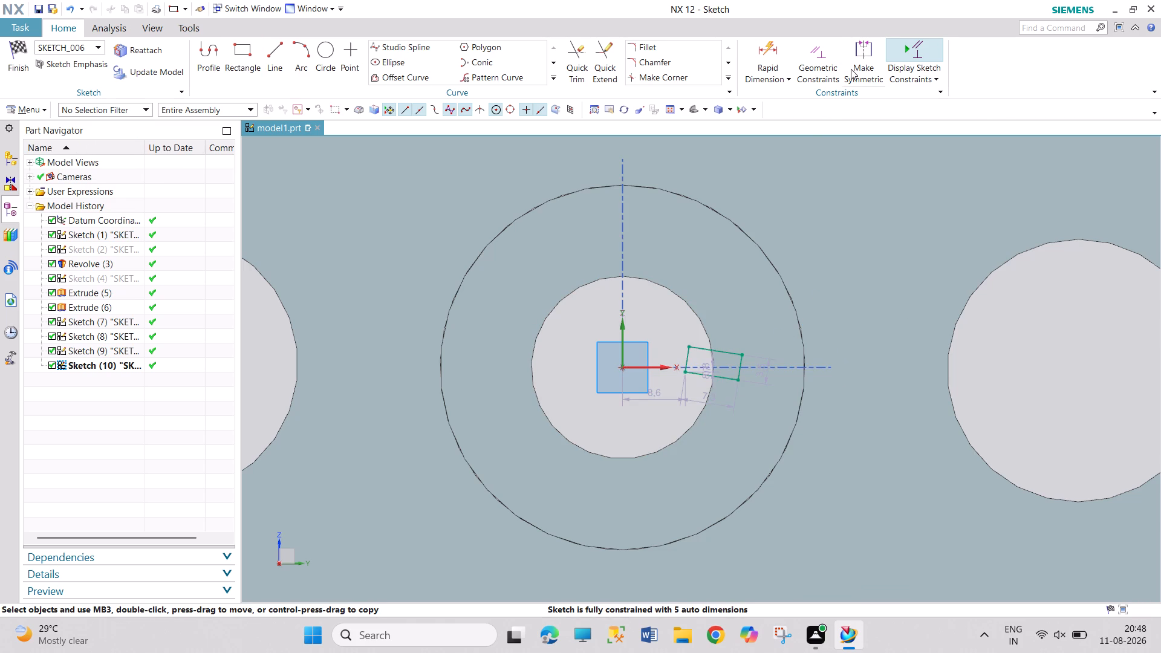
Apply a Horizontal geometric constraint to the upper long edge of the small rectangle at the bore.
{"action": "left_click", "coordinate": [819, 68]}
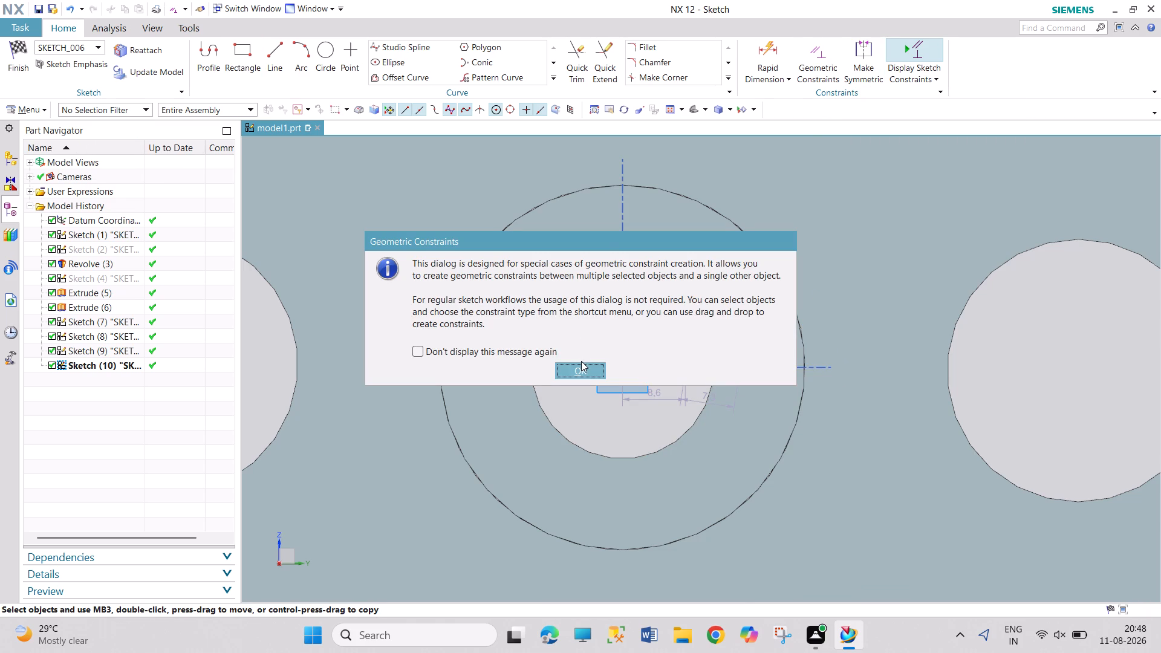
{"action": "left_click", "coordinate": [581, 361]}
{"action": "left_click", "coordinate": [582, 366]}
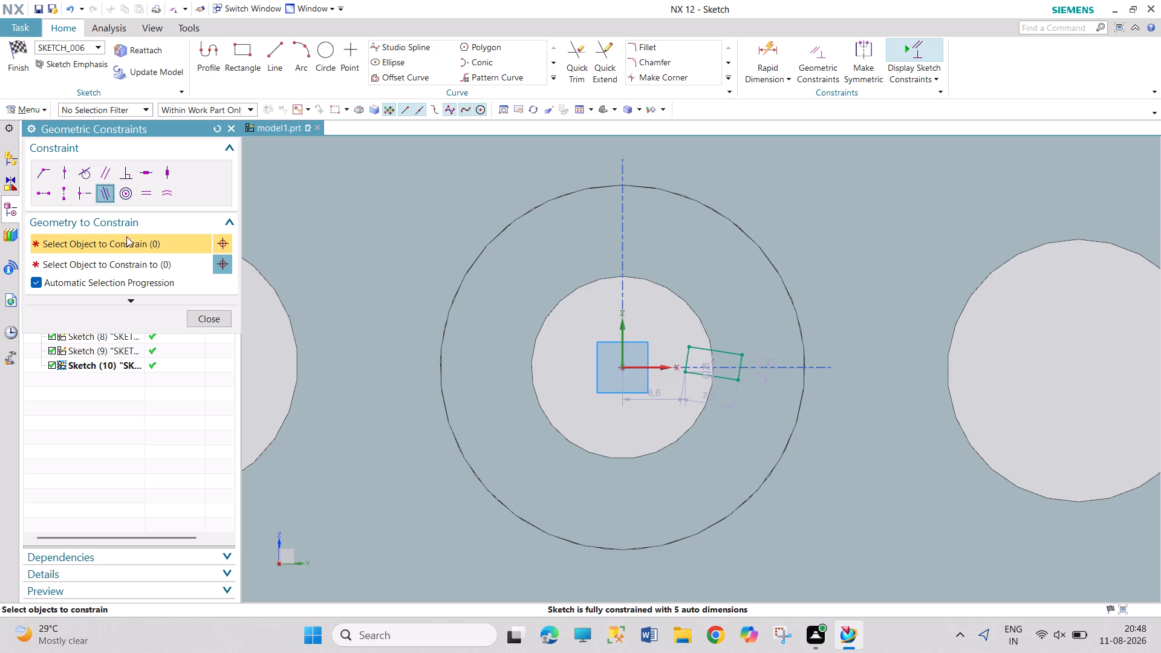
{"action": "left_click", "coordinate": [44, 200]}
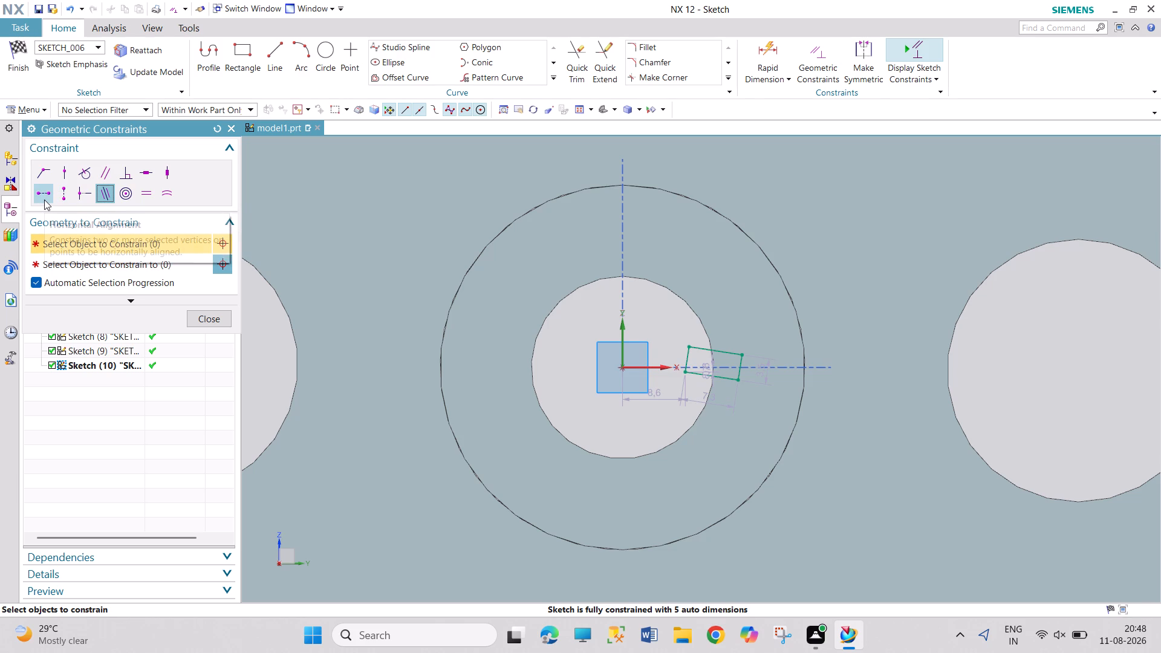
{"action": "left_click", "coordinate": [698, 349]}
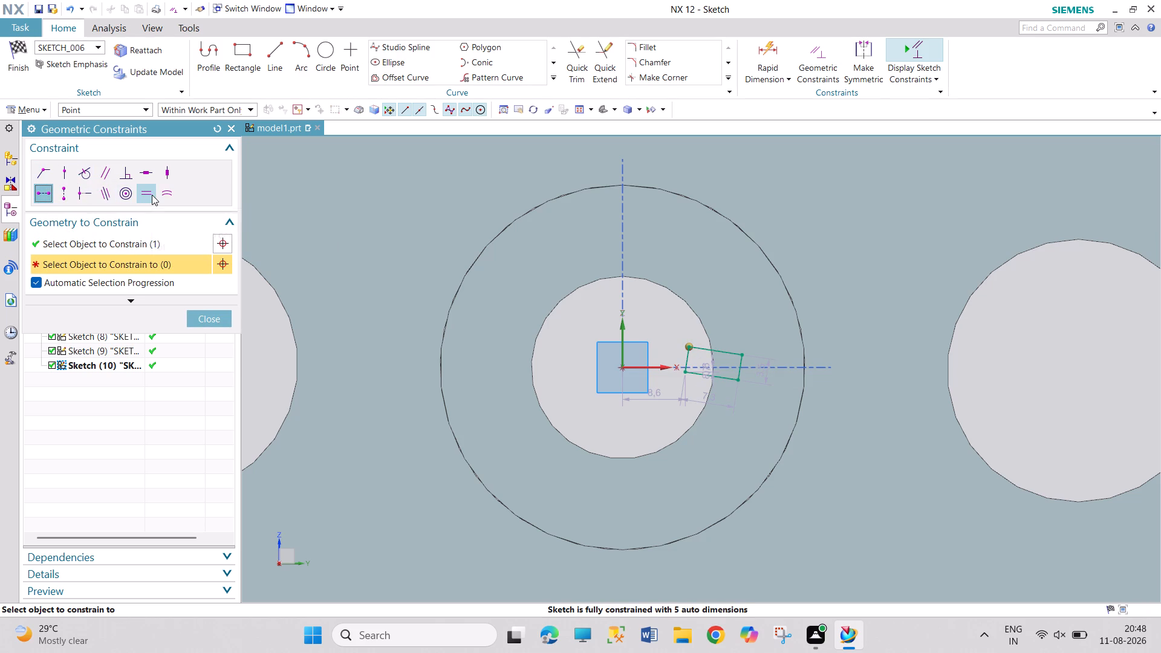
{"action": "left_click", "coordinate": [146, 177]}
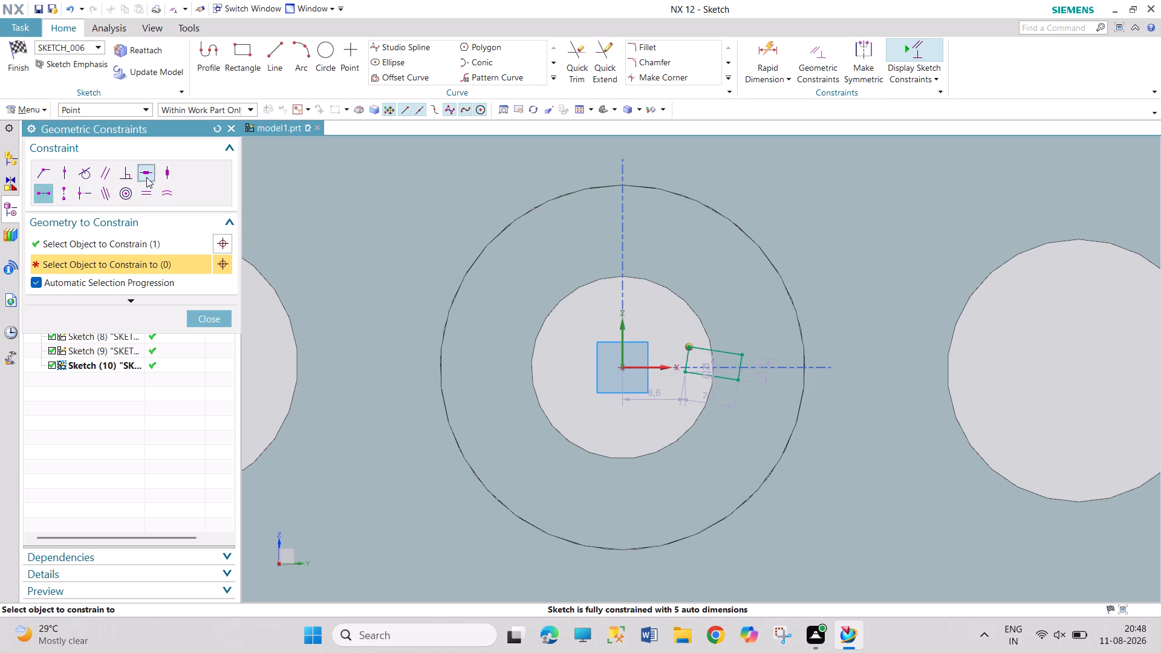
{"action": "left_click", "coordinate": [701, 349]}
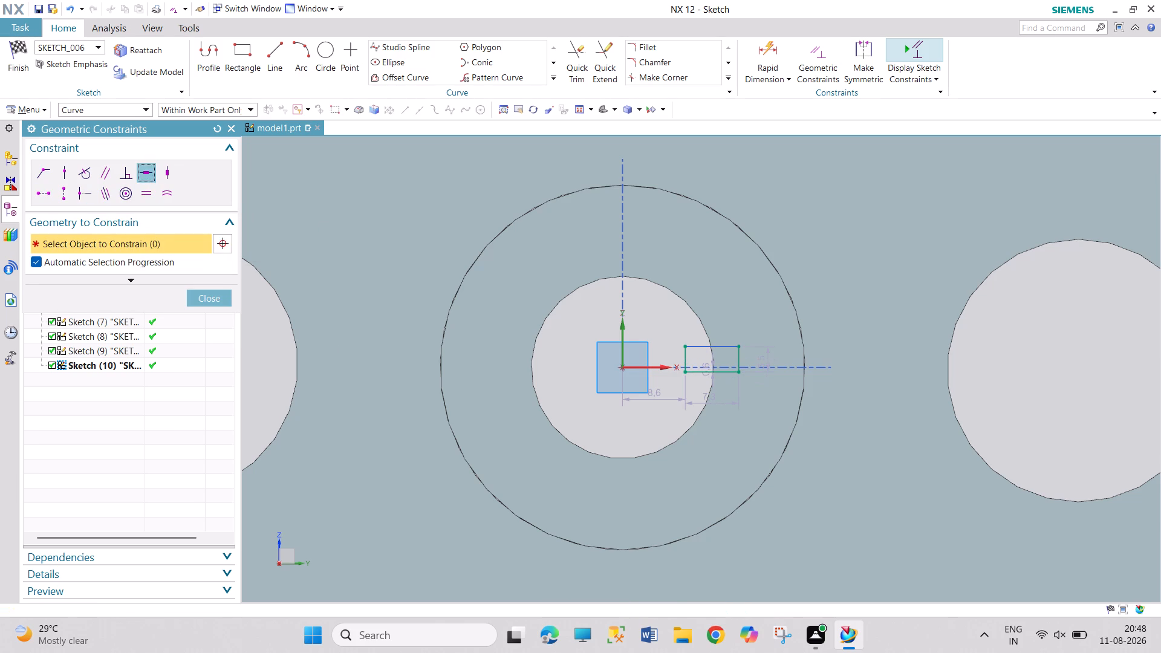
{"action": "left_click", "coordinate": [215, 299]}
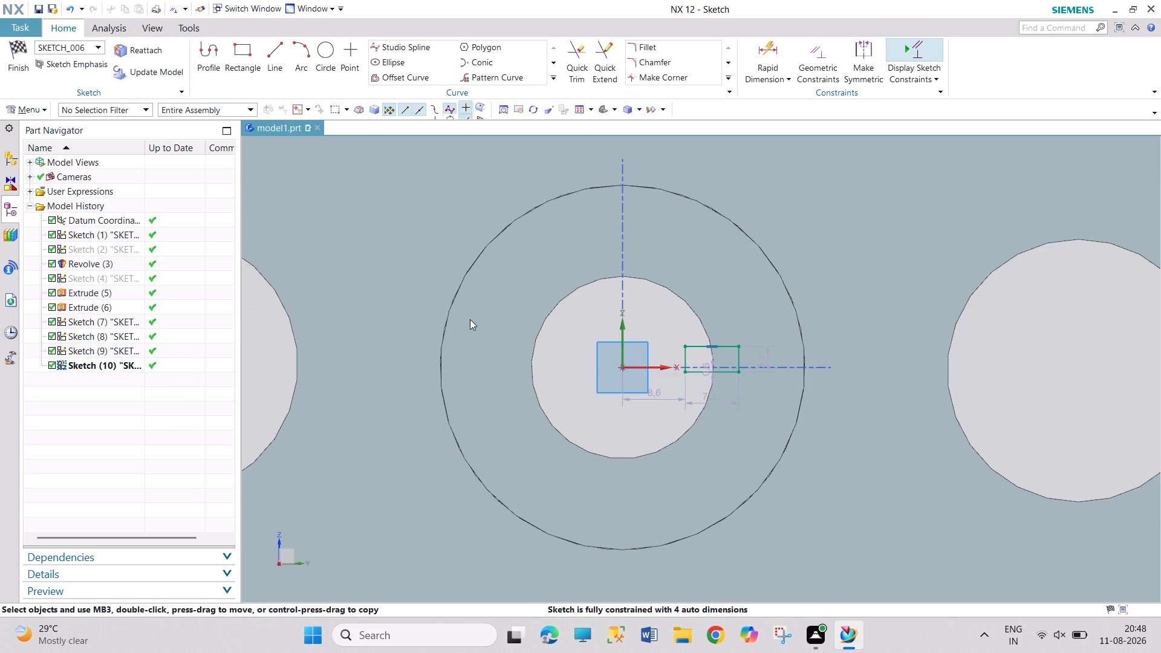
Make the small rectangle's two horizontal edges symmetric about the sketch's horizontal axis.
{"action": "left_click", "coordinate": [871, 63]}
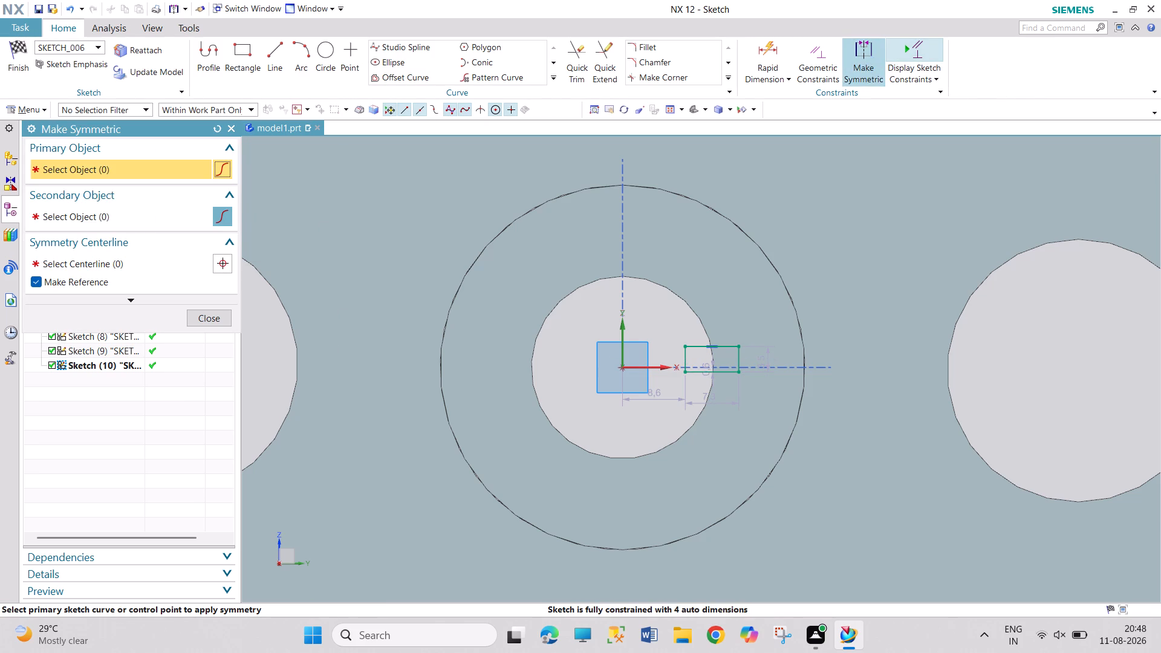
{"action": "left_click", "coordinate": [706, 348]}
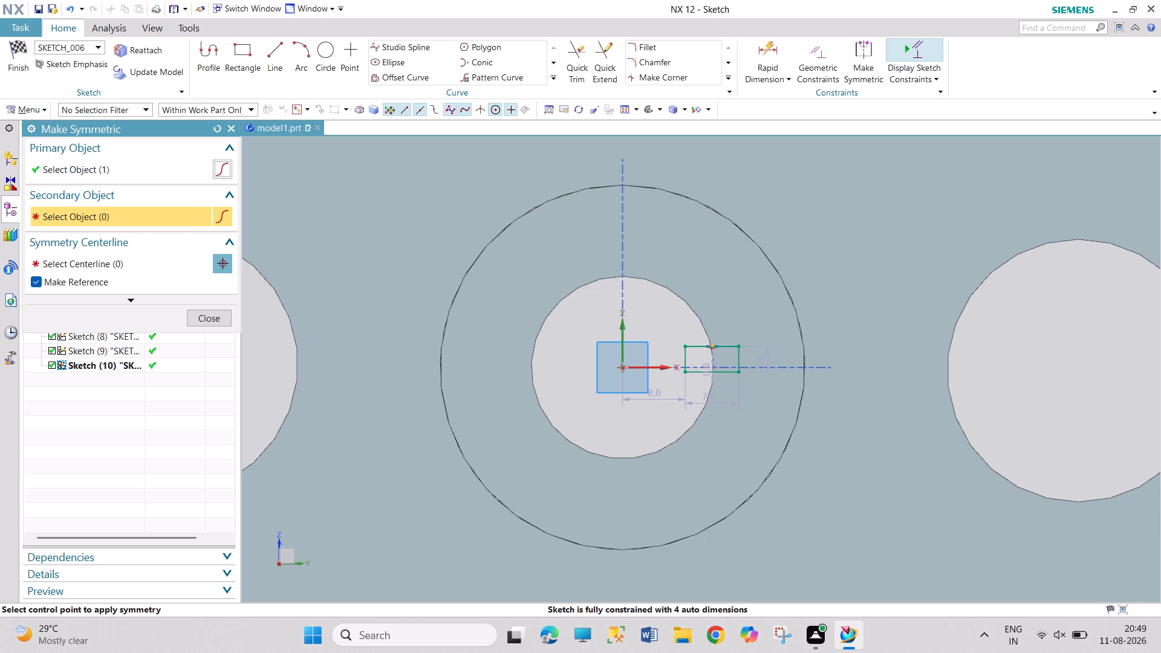
{"action": "left_click", "coordinate": [709, 372]}
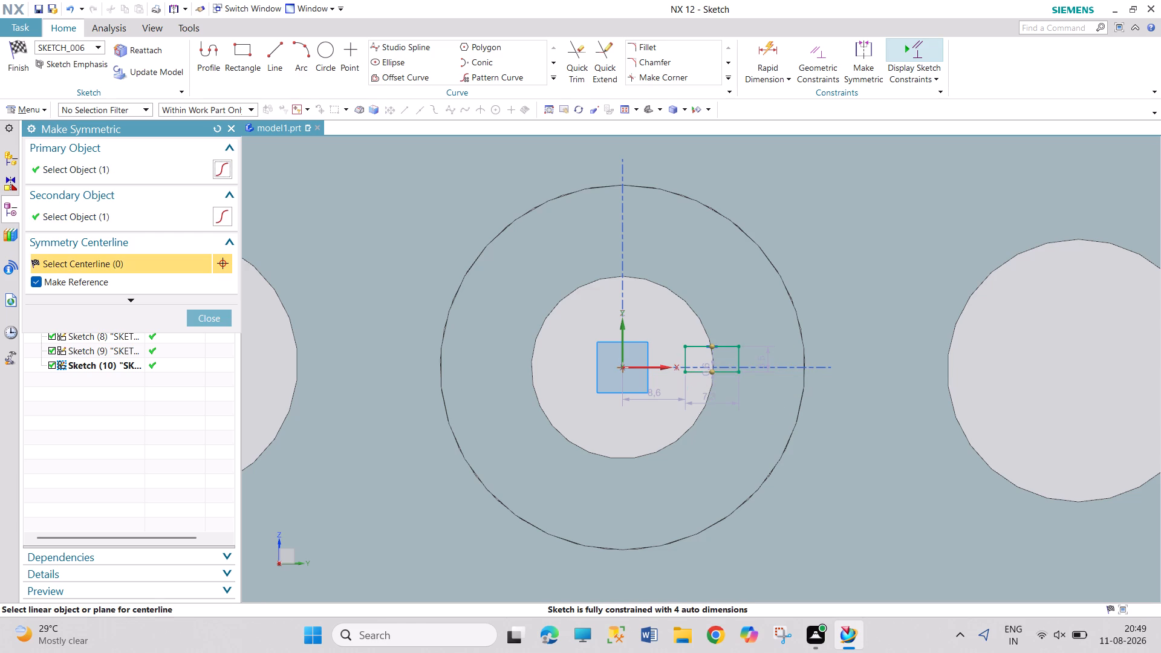
{"action": "left_click", "coordinate": [657, 366]}
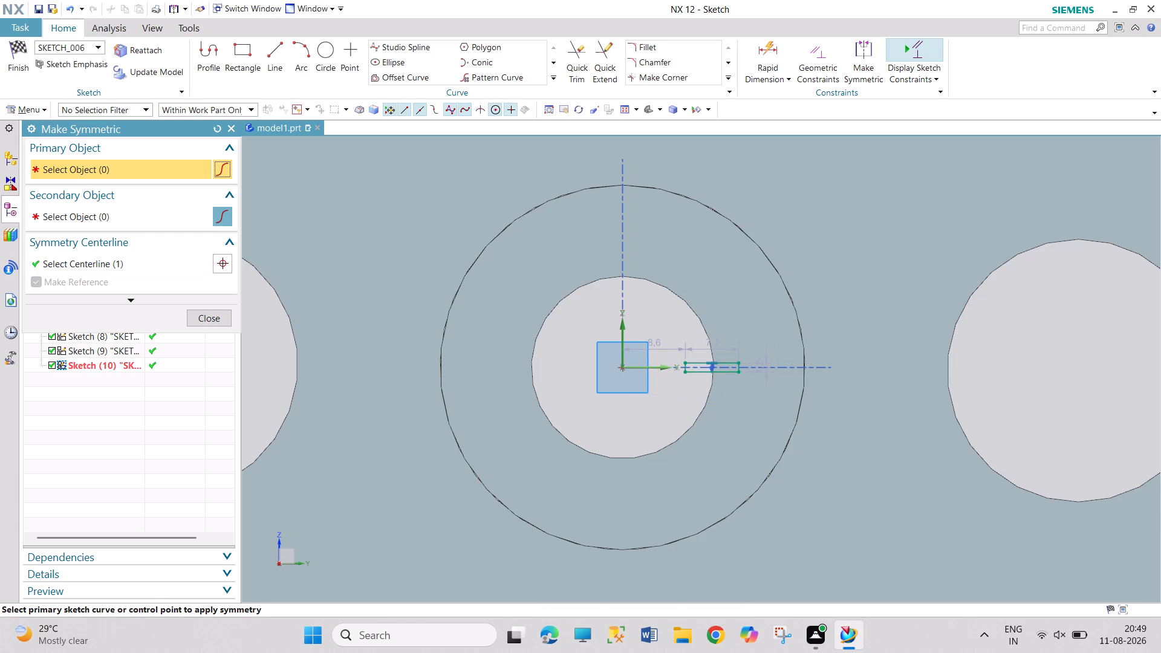
{"action": "left_click", "coordinate": [214, 317]}
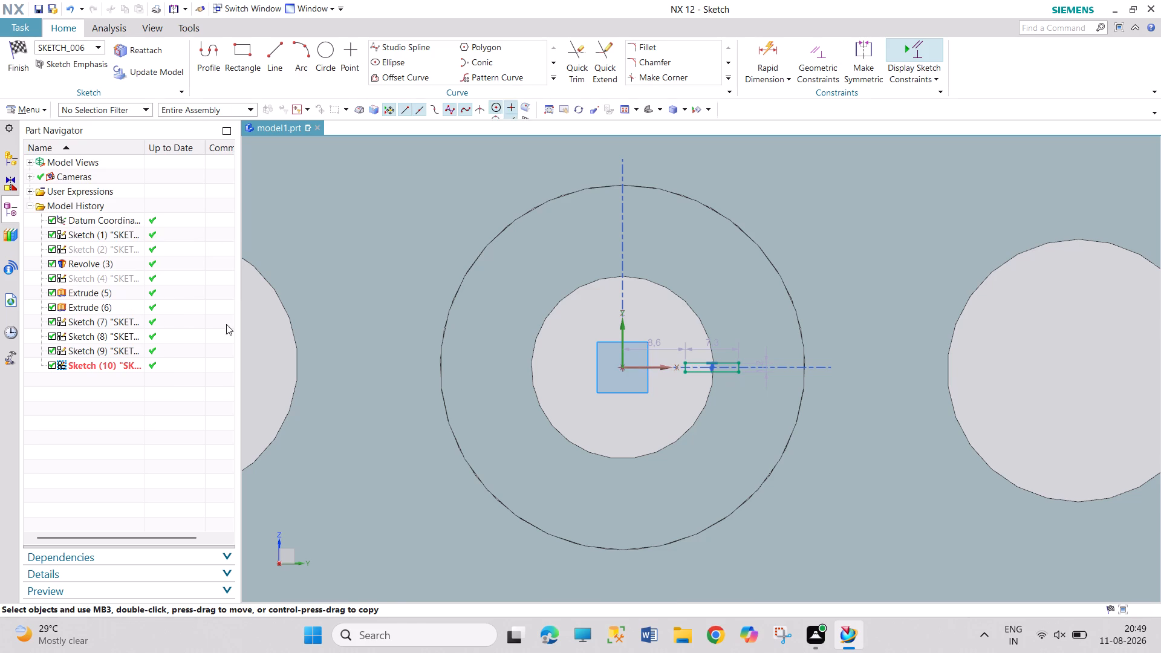
Set the small rectangle's vertical height, measured across the horizontal axis, to 6 mm.
{"action": "scroll", "coordinate": [750, 388], "scroll_direction": "up", "scroll_amount": 4}
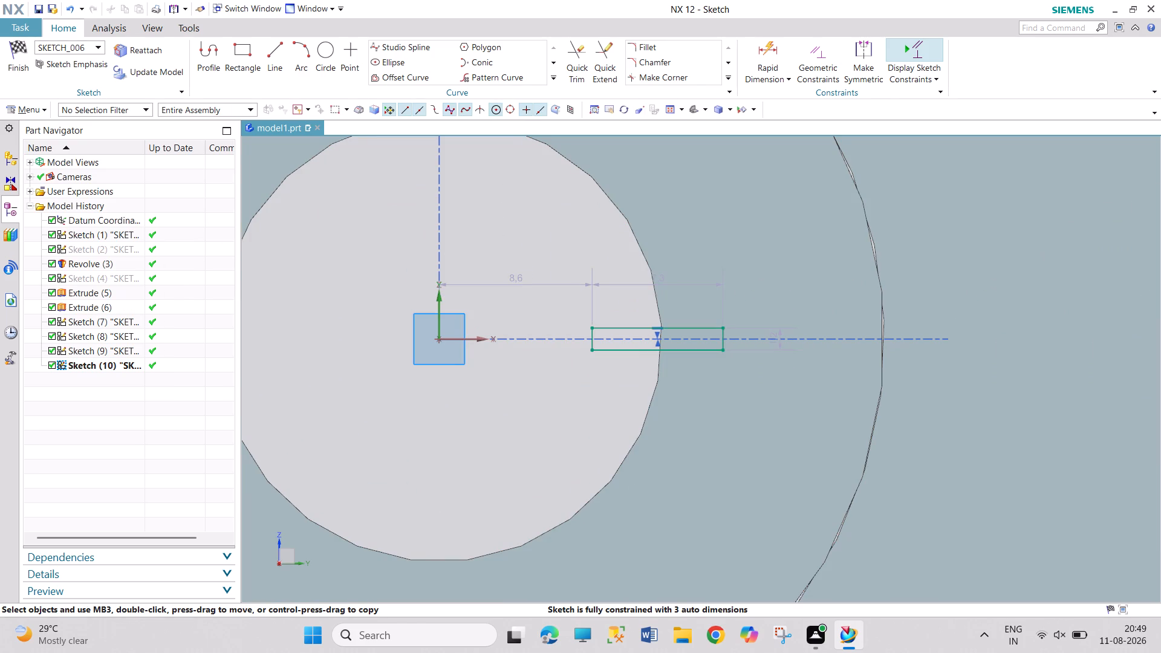
{"action": "left_click_drag", "start_coordinate": [778, 331], "coordinate": [778, 282]}
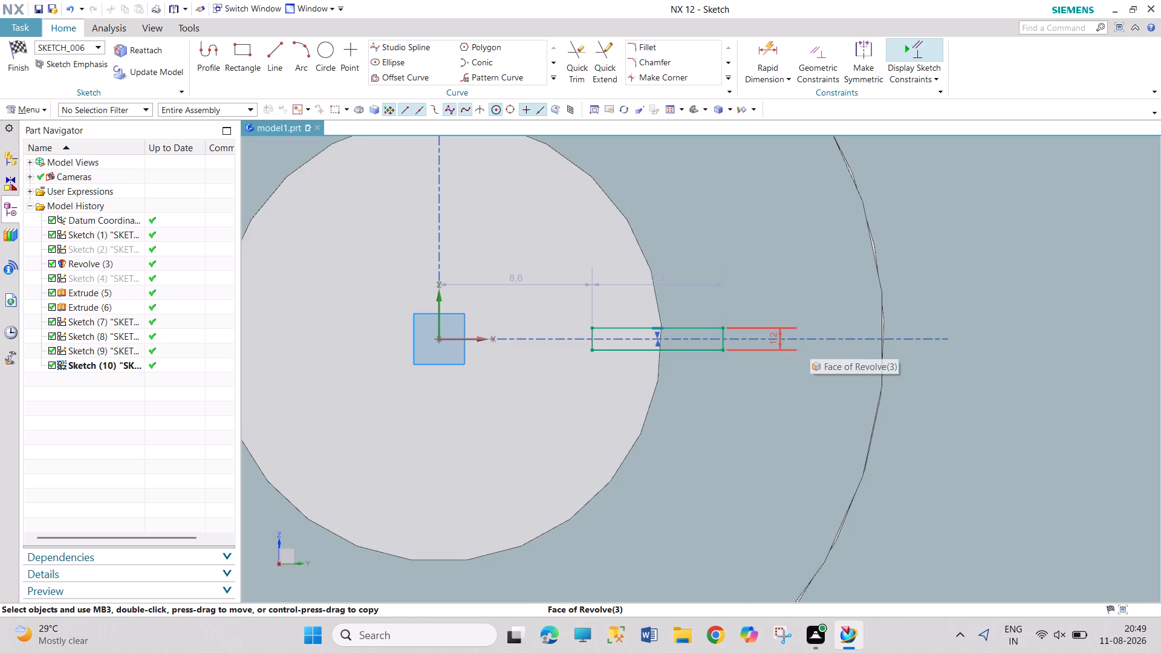
{"action": "left_click_drag", "start_coordinate": [774, 340], "coordinate": [936, 269]}
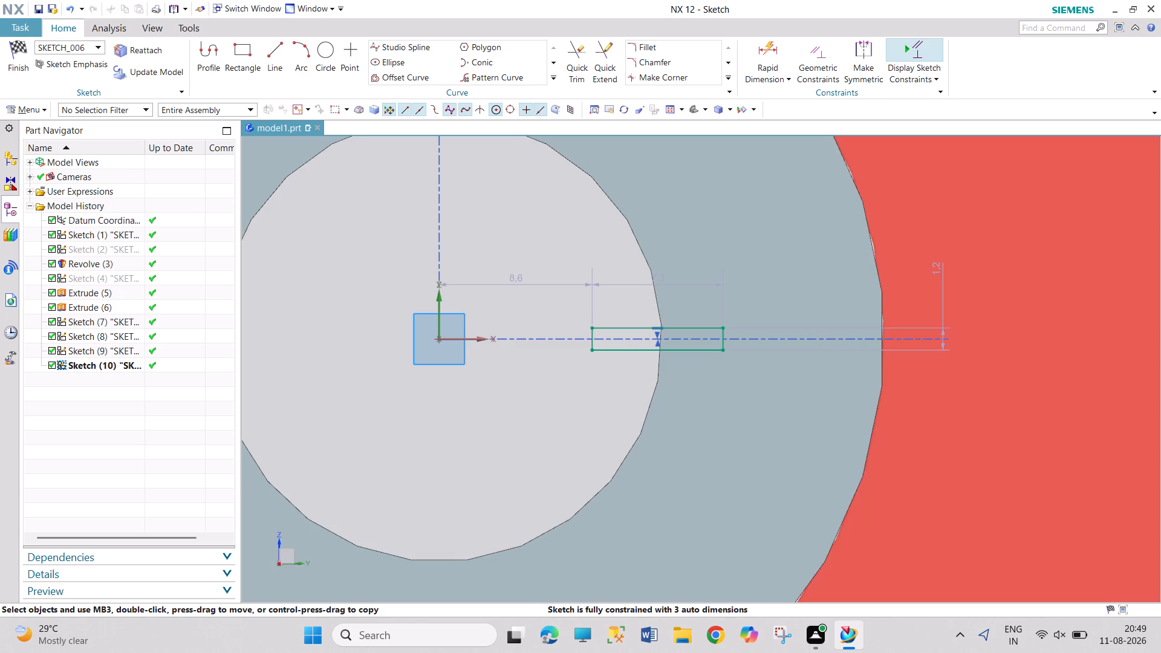
{"action": "double_click", "coordinate": [938, 273]}
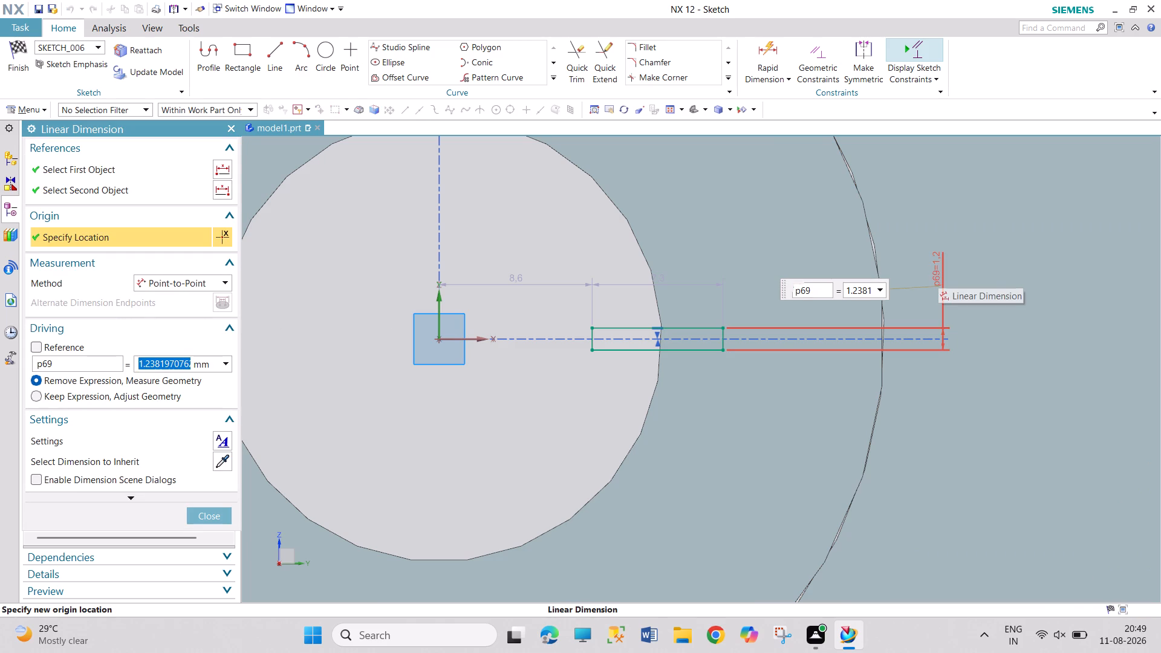
{"action": "key", "text": "6"}
{"action": "key", "text": "Return"}
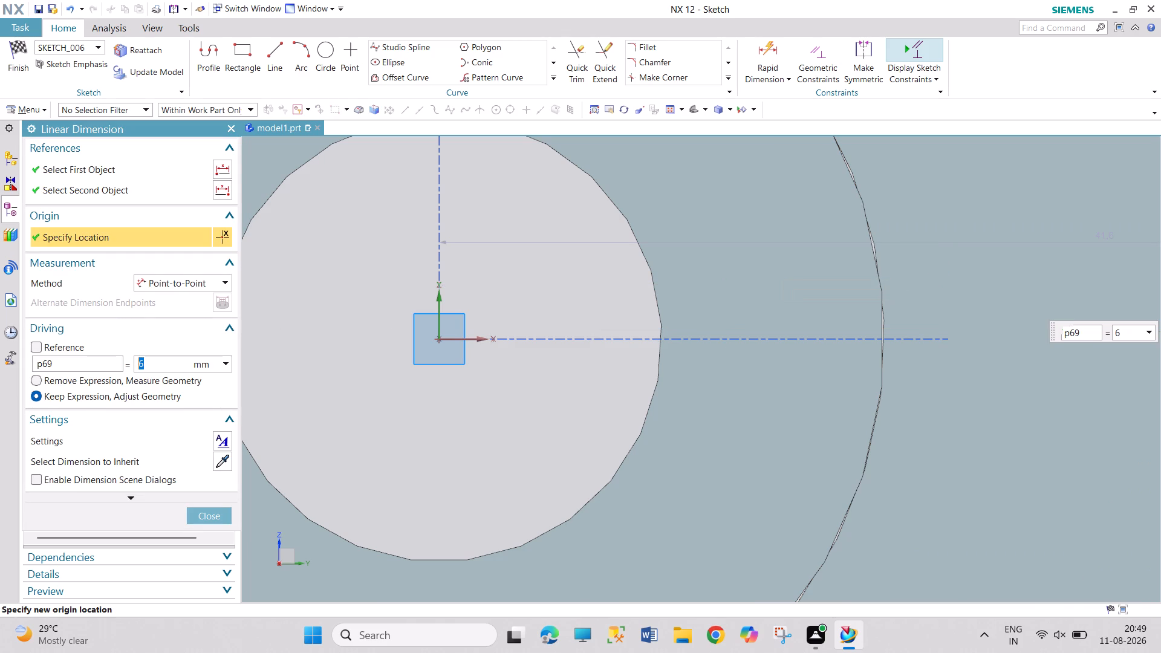
{"action": "scroll", "coordinate": [973, 374], "scroll_direction": "down", "scroll_amount": 4}
{"action": "scroll", "coordinate": [1101, 415], "scroll_direction": "down", "scroll_amount": 2}
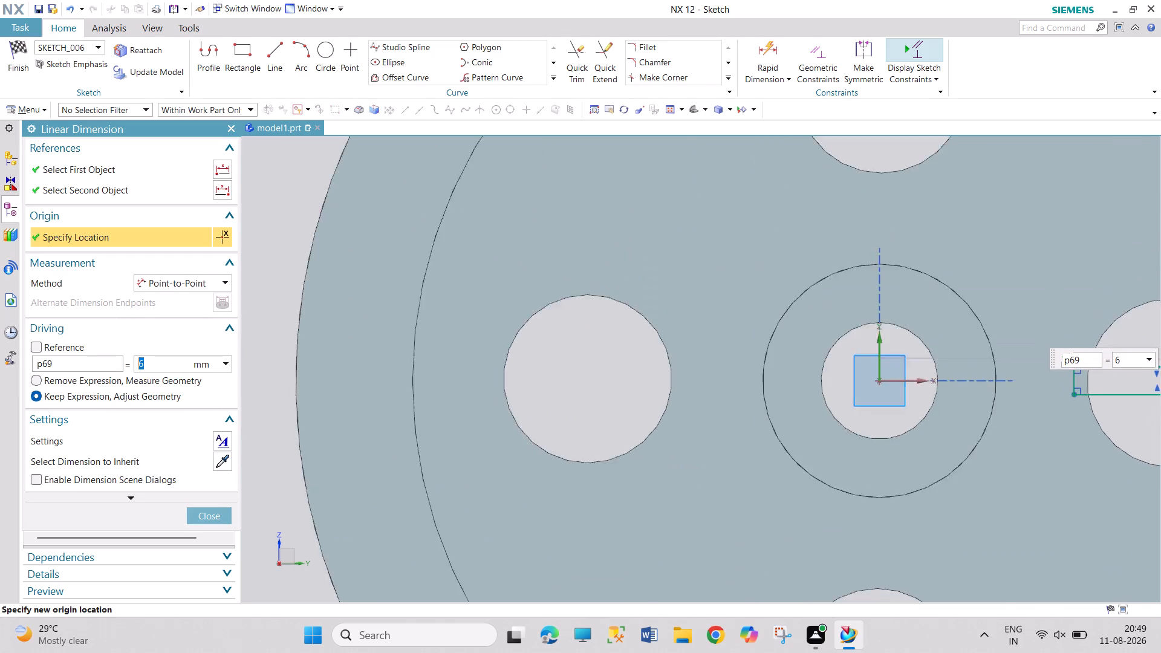
{"action": "scroll", "coordinate": [1101, 416], "scroll_direction": "down", "scroll_amount": 2}
{"action": "middle_click_drag", "start_coordinate": [1128, 437], "coordinate": [1084, 449]}
{"action": "right_click_drag", "start_coordinate": [1128, 437], "coordinate": [1084, 449]}
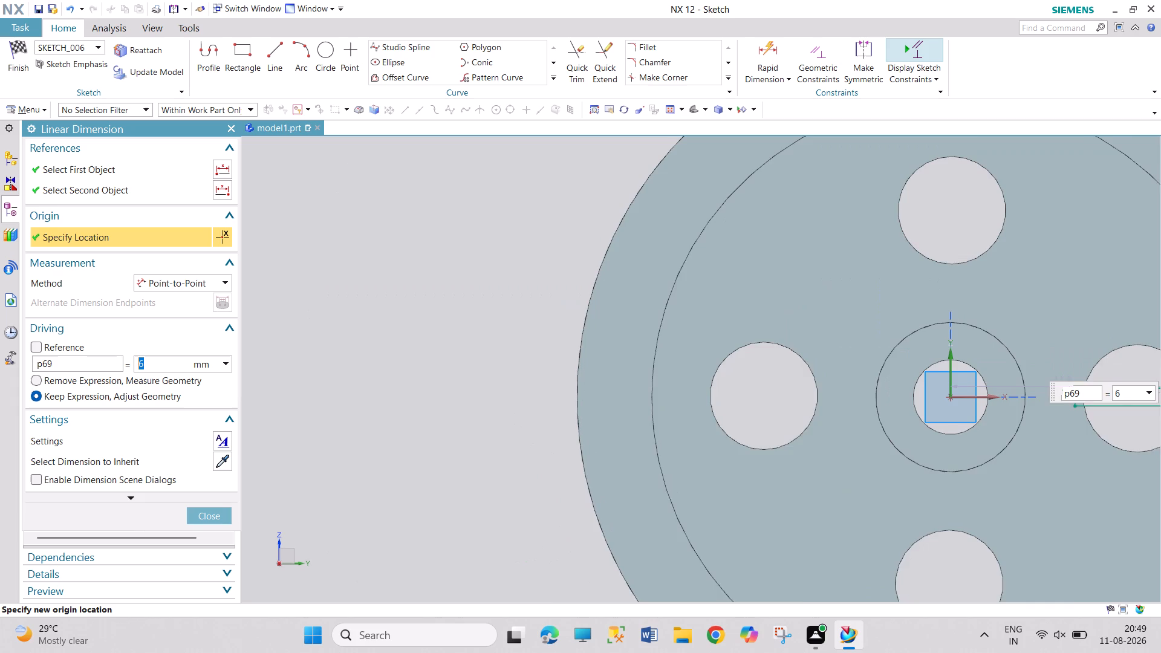
{"action": "middle_click_drag", "start_coordinate": [1084, 449], "coordinate": [834, 519]}
{"action": "right_click_drag", "start_coordinate": [1084, 449], "coordinate": [831, 519]}
{"action": "scroll", "coordinate": [799, 452], "scroll_direction": "up", "scroll_amount": 3}
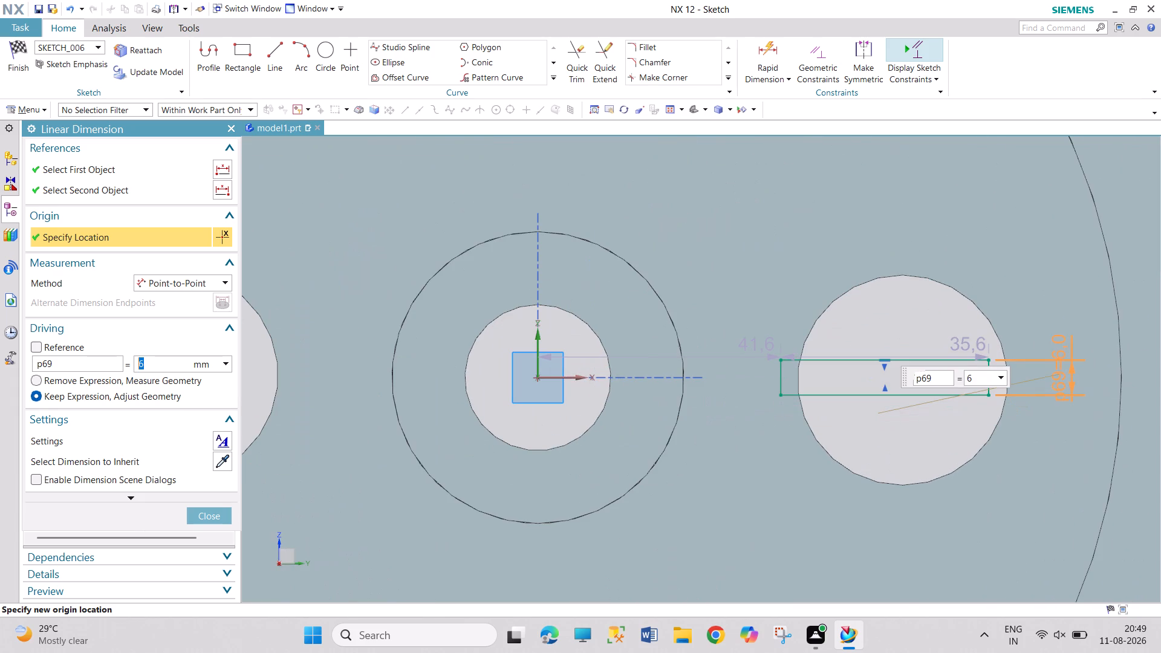
{"action": "key", "text": "Escape"}
{"action": "key", "text": "Escape"}
{"action": "key", "text": "Escape"}
{"action": "key", "text": "Escape"}
{"action": "key", "text": "Escape"}
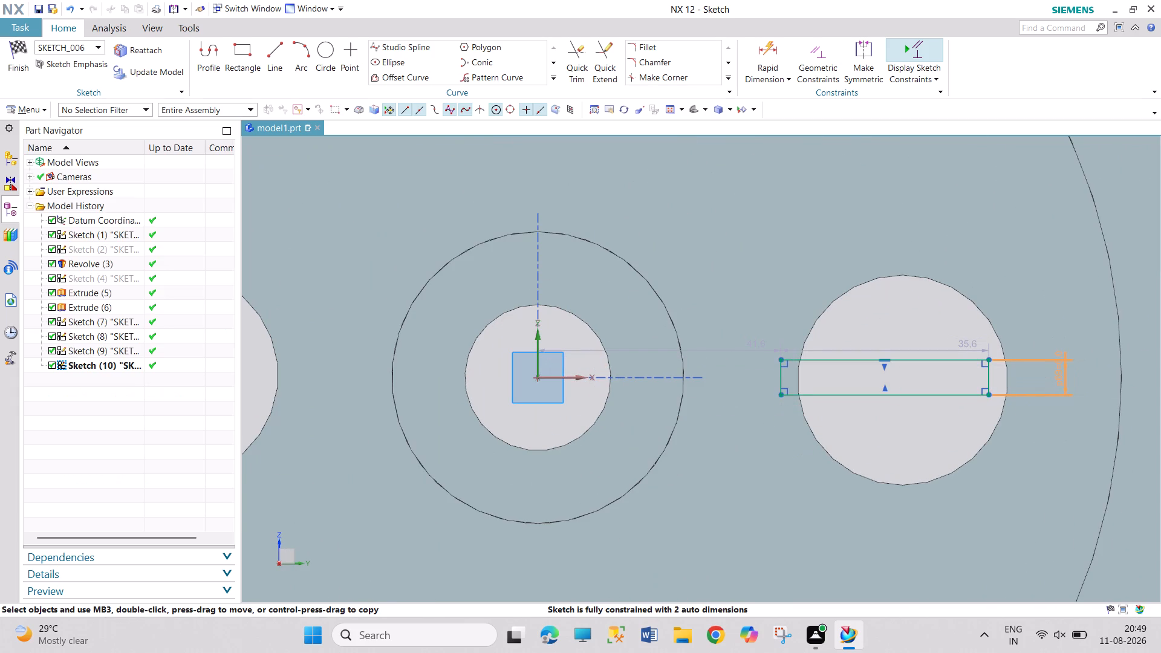
Place the rectangle's horizontal length dimension further above the profile and open it for editing.
{"action": "left_click_drag", "start_coordinate": [961, 341], "coordinate": [960, 275]}
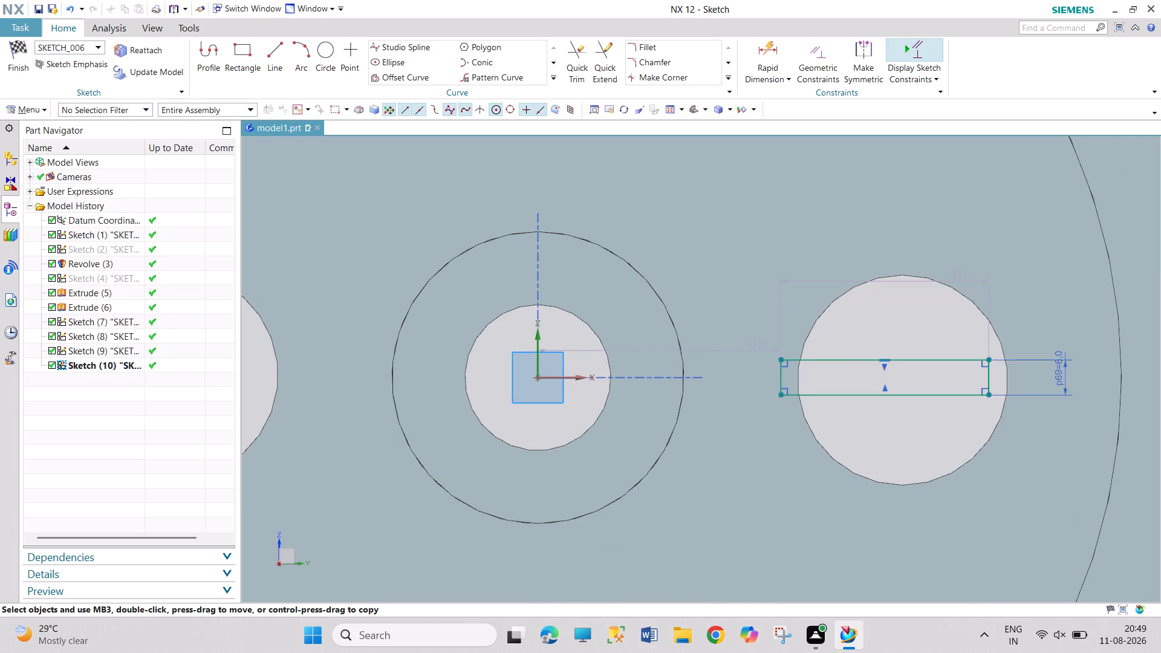
{"action": "triple_click", "coordinate": [969, 275]}
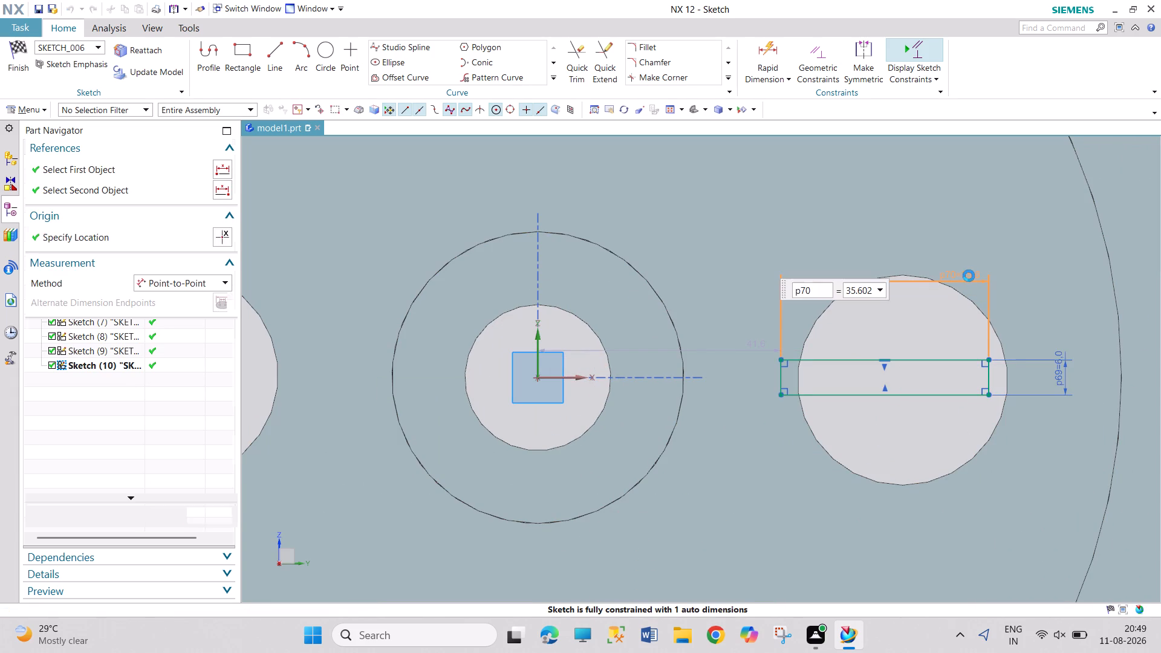
{"action": "key", "text": "Escape"}
{"action": "key", "text": "Escape"}
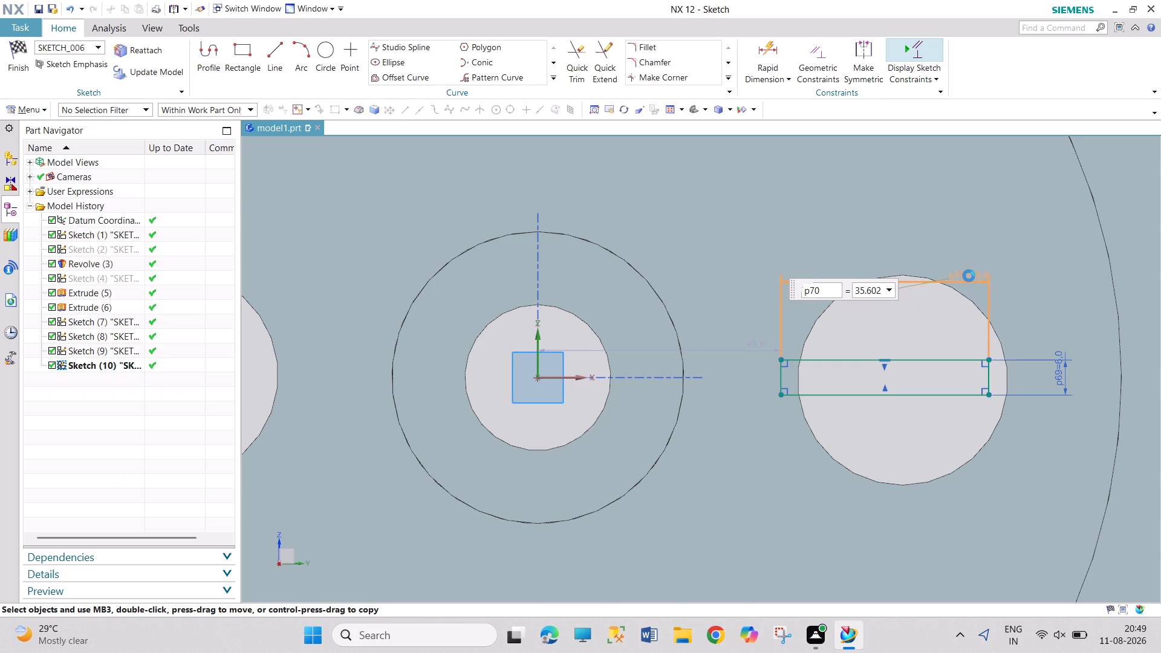
{"action": "key", "text": "Escape"}
{"action": "key", "text": "Escape"}
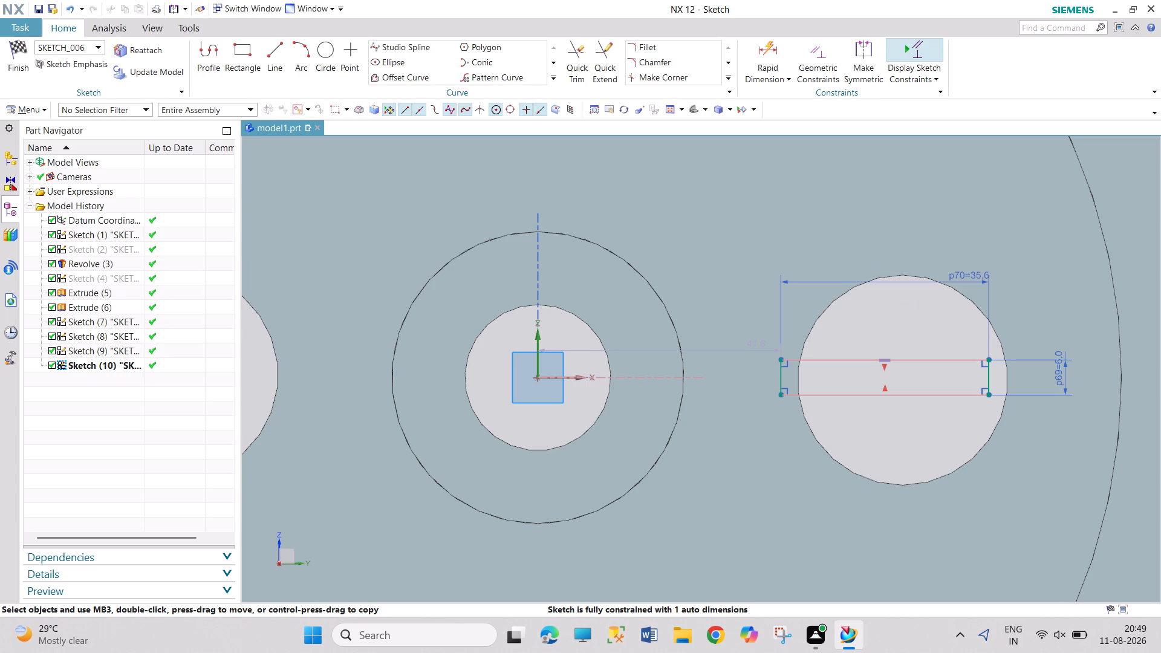
Move the rectangle back along the horizontal axis, snapping its upper edge's midpoint onto the bore's edge.
{"action": "left_click_drag", "start_coordinate": [880, 362], "coordinate": [724, 369]}
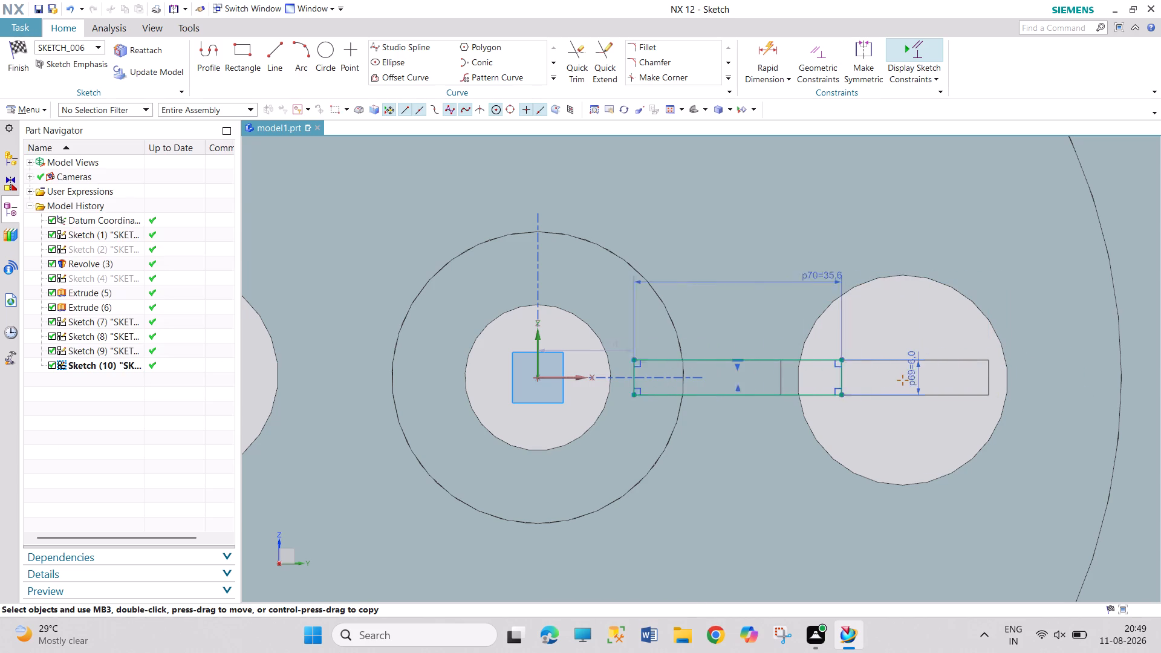
{"action": "left_click_drag", "start_coordinate": [724, 369], "coordinate": [611, 382]}
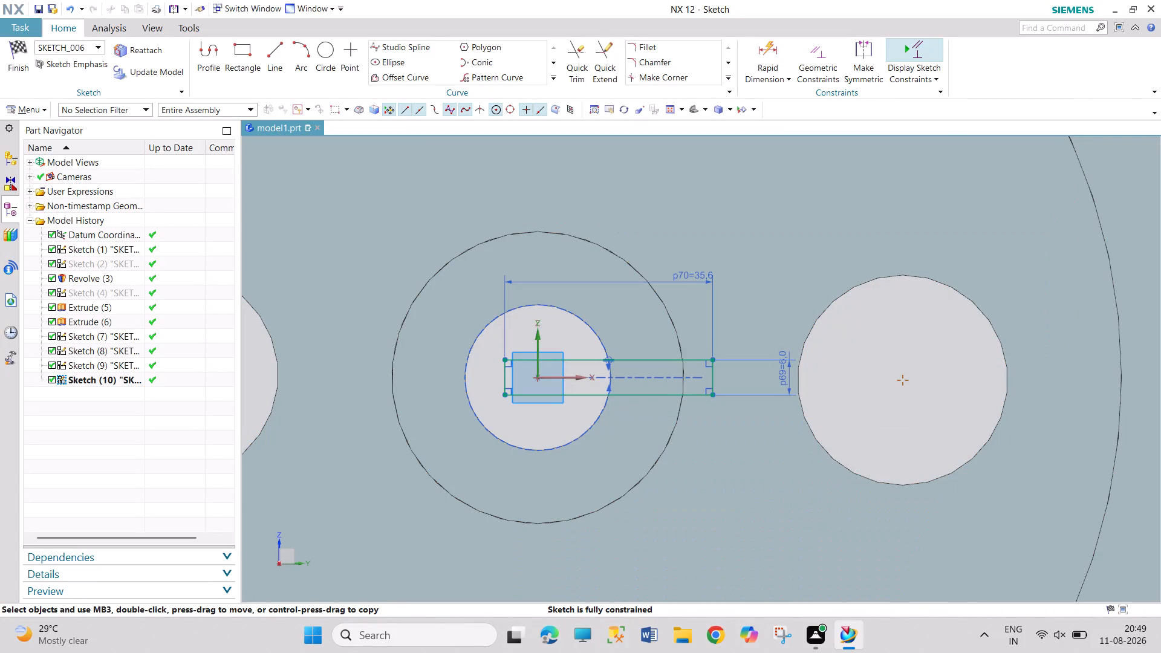
Set the rectangle's horizontal length to 3 mm and place its dimension text clear of the profile.
{"action": "double_click", "coordinate": [693, 274]}
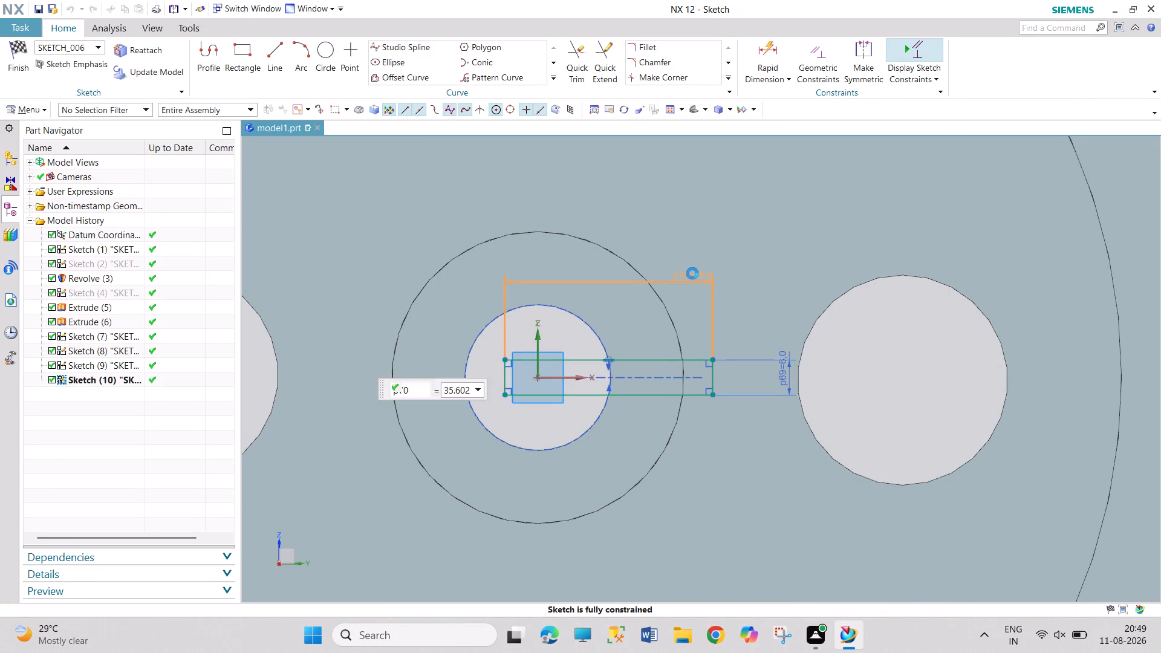
{"action": "key", "text": "3"}
{"action": "key", "text": "Return"}
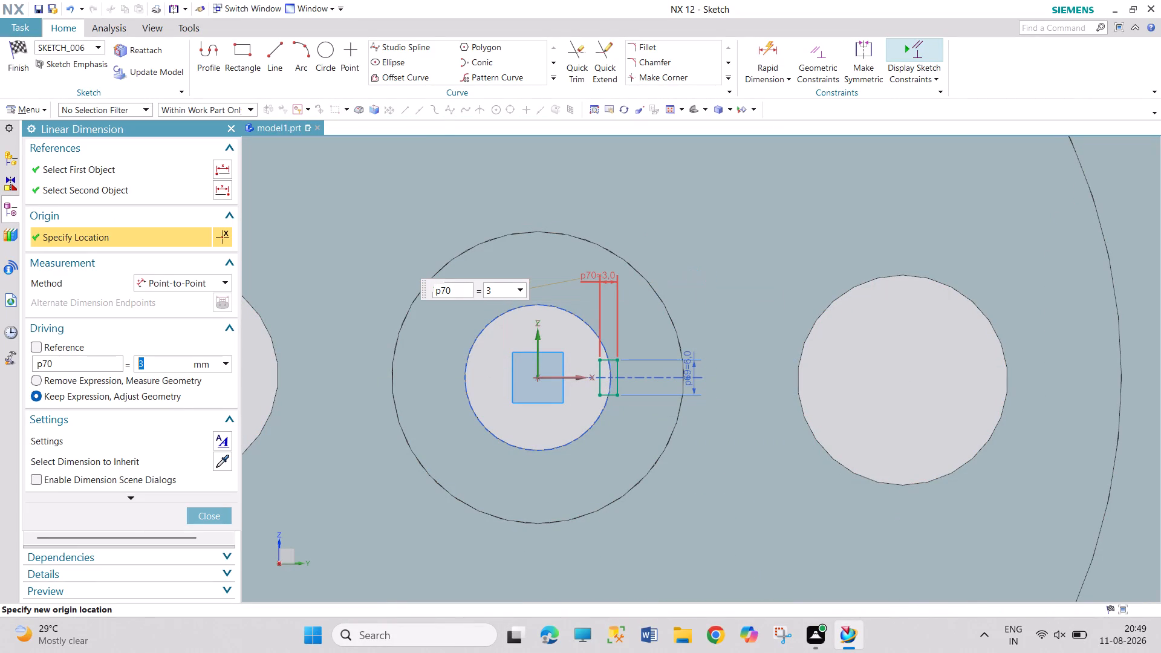
{"action": "scroll", "coordinate": [625, 403], "scroll_direction": "up", "scroll_amount": 1}
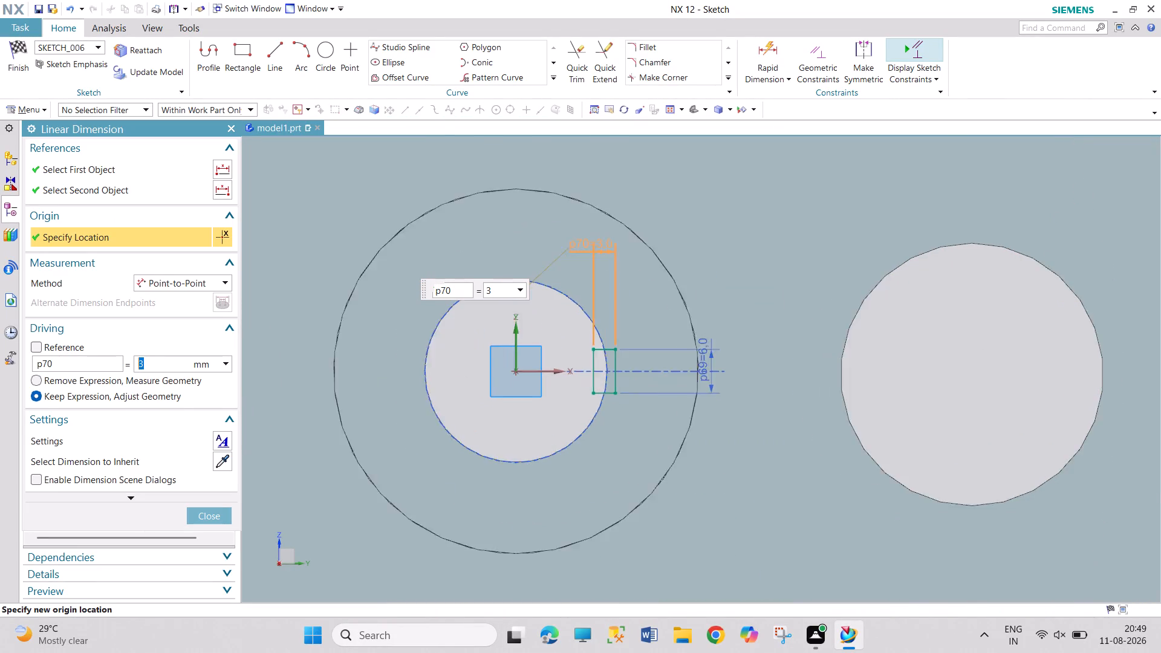
{"action": "scroll", "coordinate": [625, 403], "scroll_direction": "up", "scroll_amount": 1}
{"action": "left_click_drag", "start_coordinate": [727, 356], "coordinate": [727, 351]}
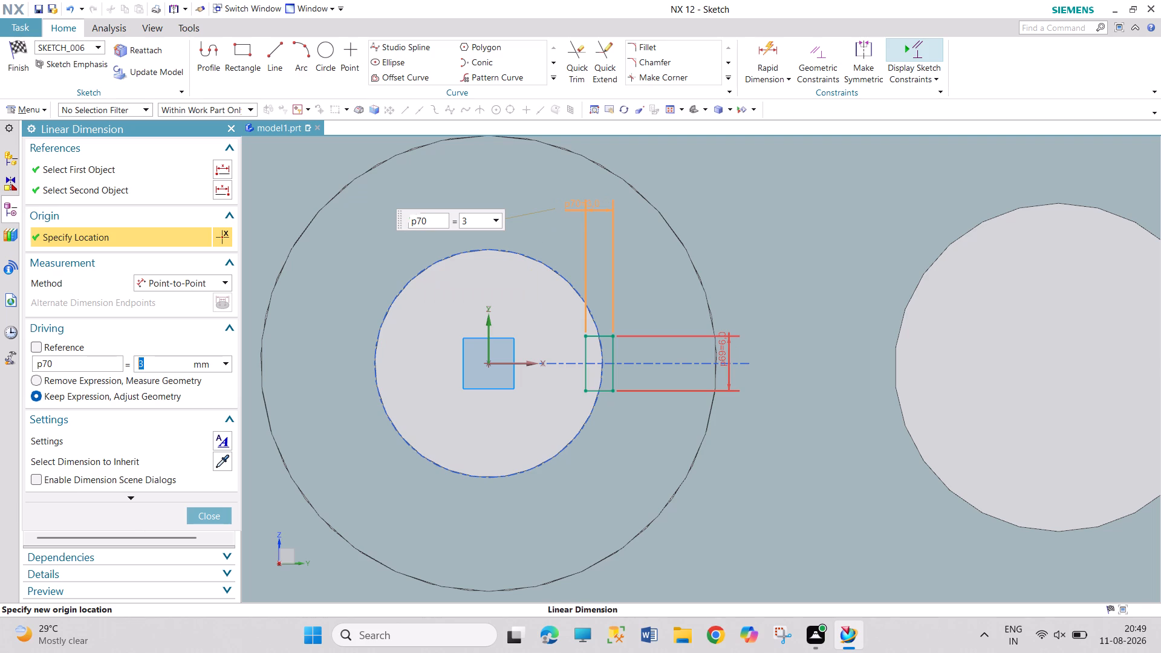
{"action": "left_click_drag", "start_coordinate": [727, 351], "coordinate": [771, 299]}
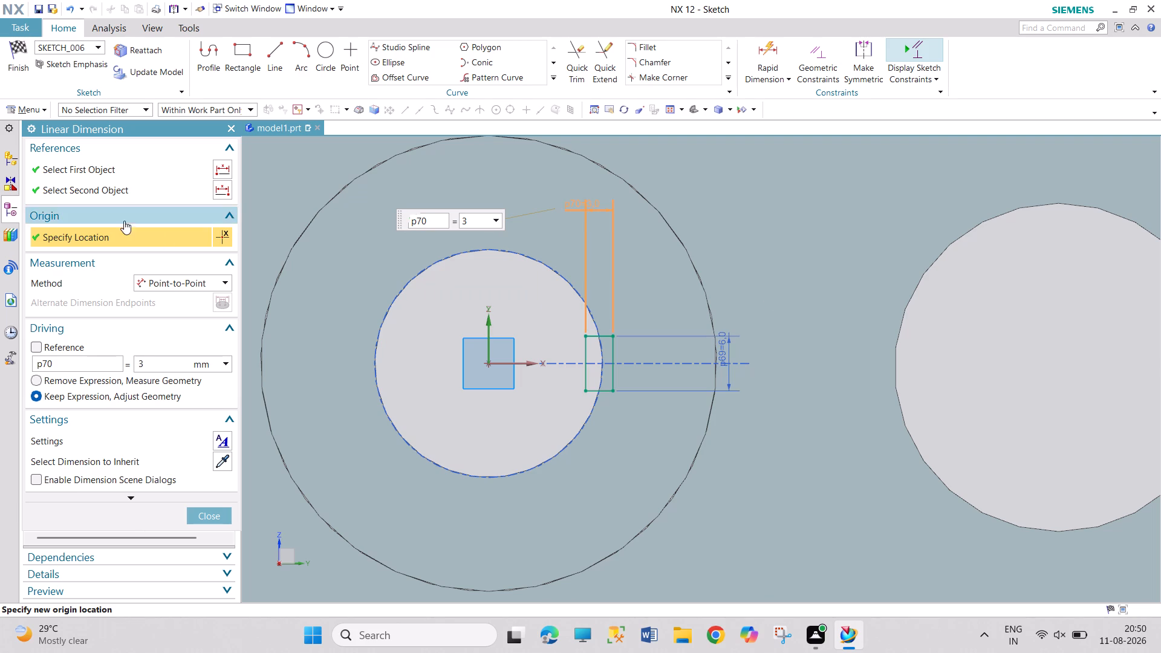
{"action": "left_click", "coordinate": [232, 129]}
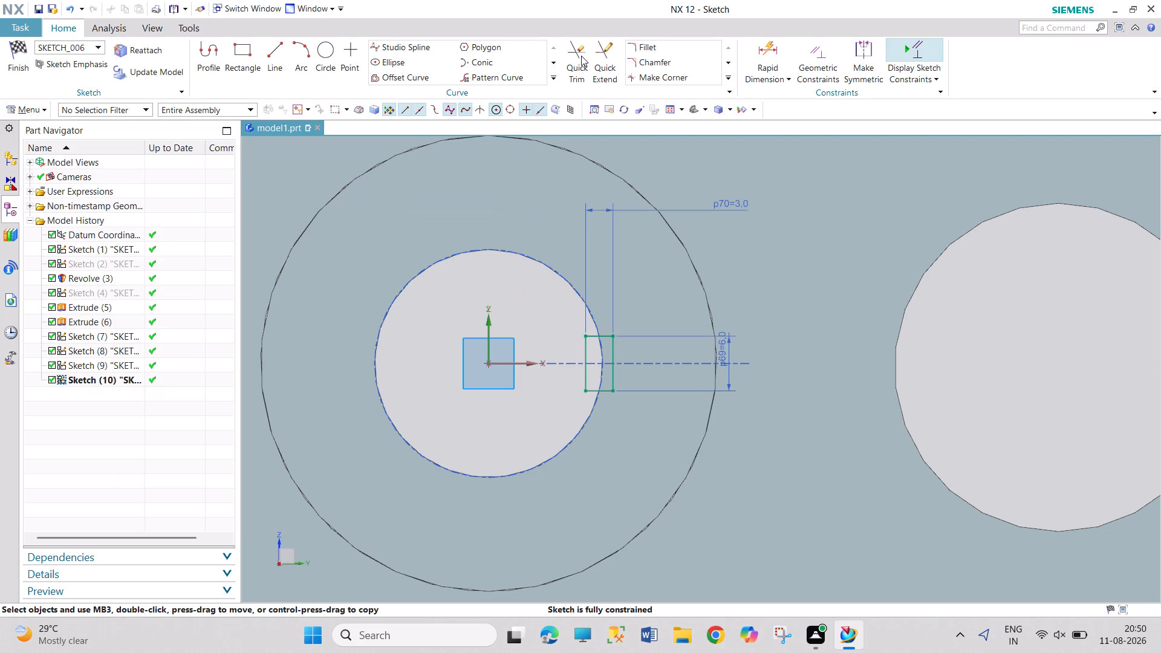
Project the bore's circular edge into the keyway sketch.
{"action": "left_click", "coordinate": [581, 56]}
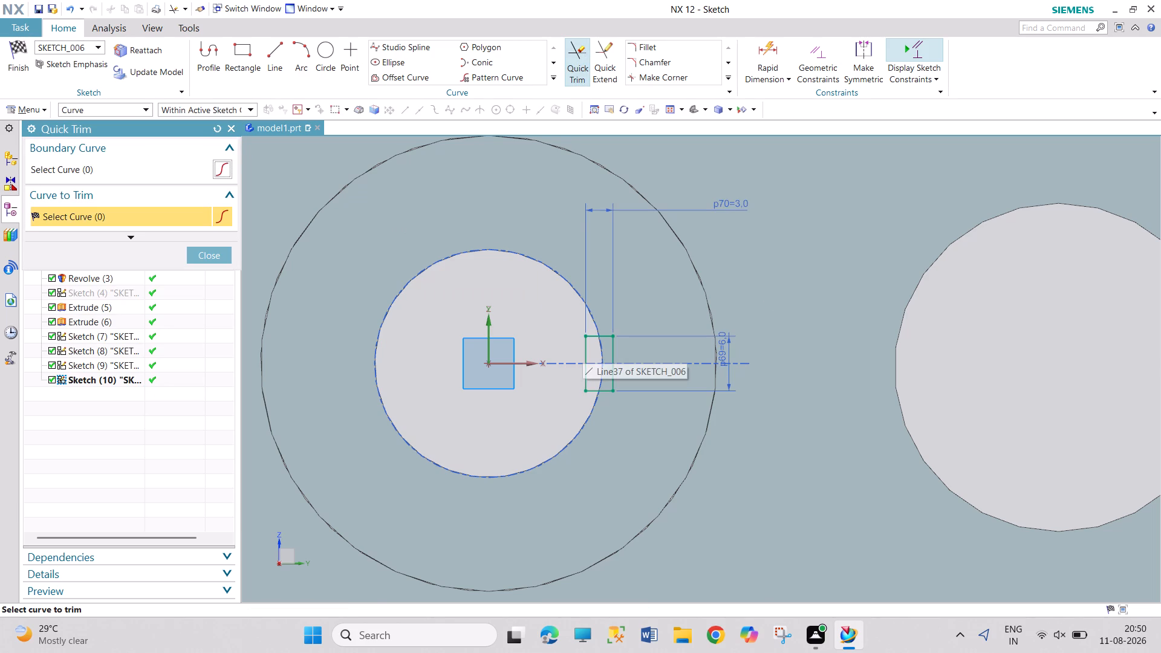
{"action": "left_click", "coordinate": [201, 259]}
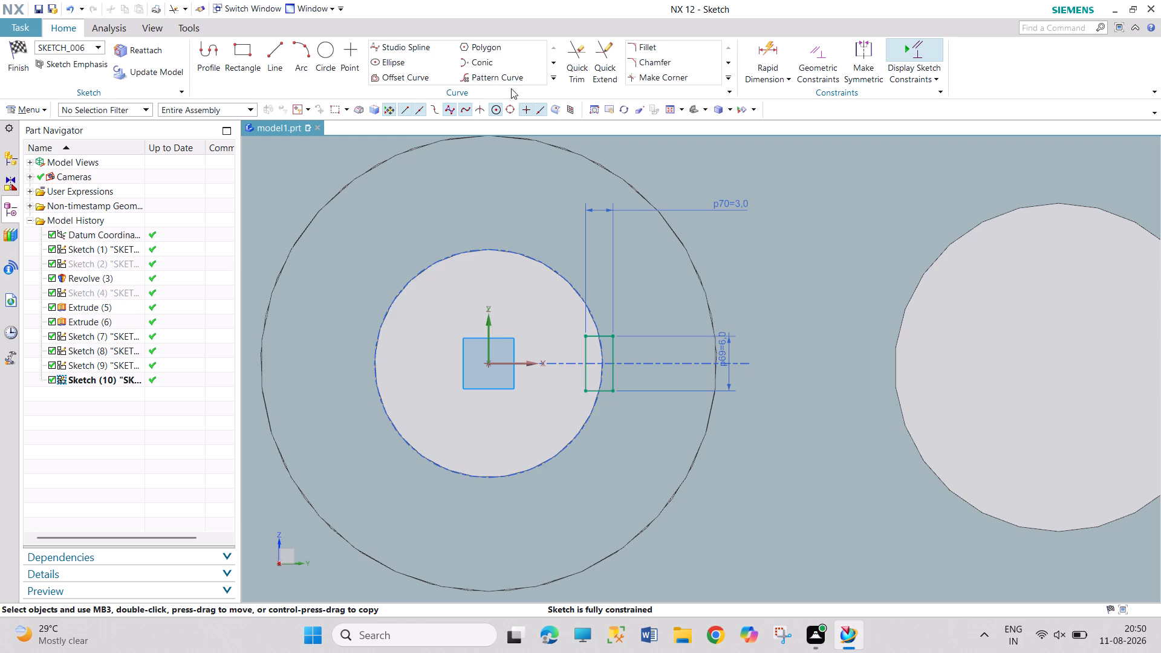
{"action": "left_click", "coordinate": [554, 76]}
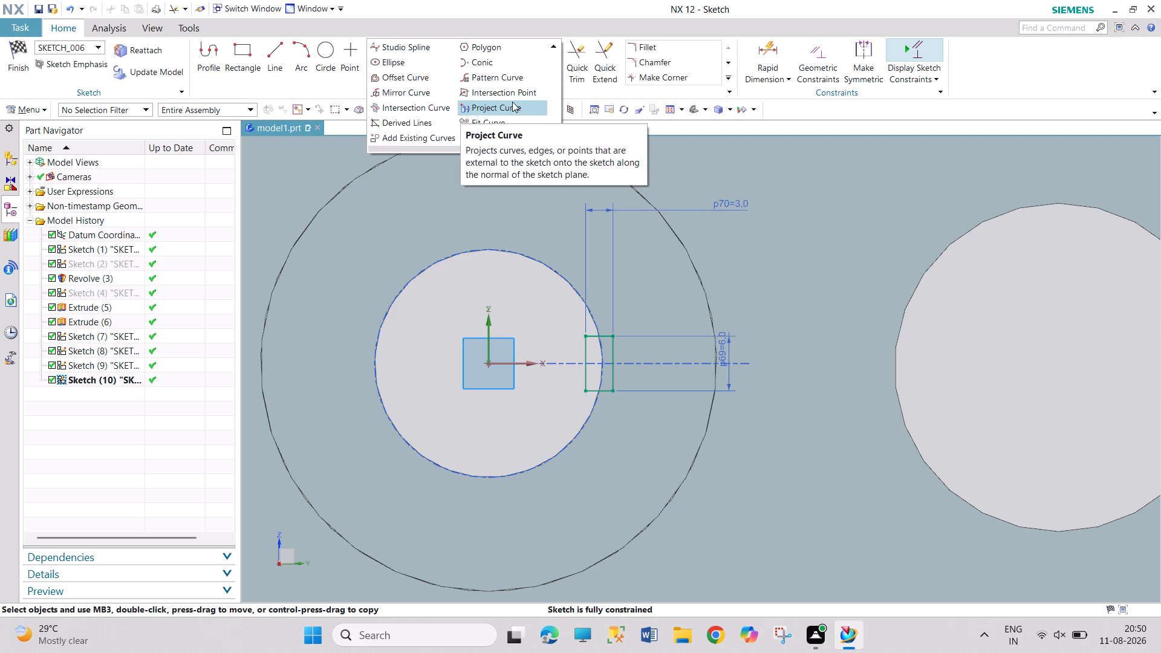
{"action": "left_click", "coordinate": [521, 106]}
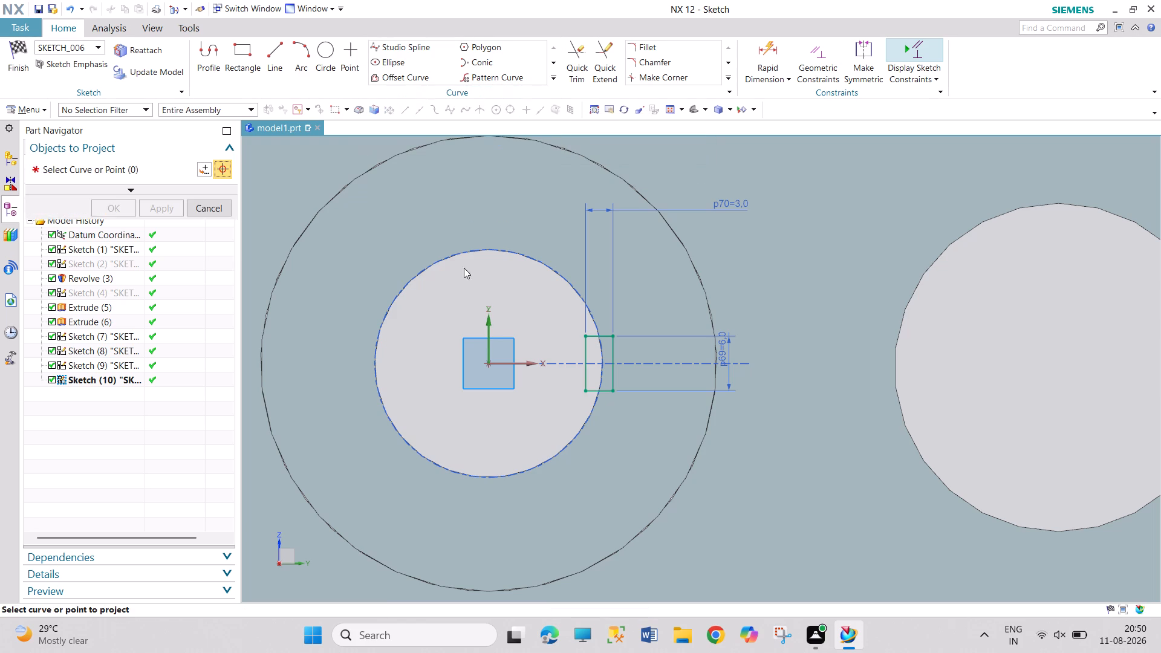
{"action": "left_click", "coordinate": [447, 258]}
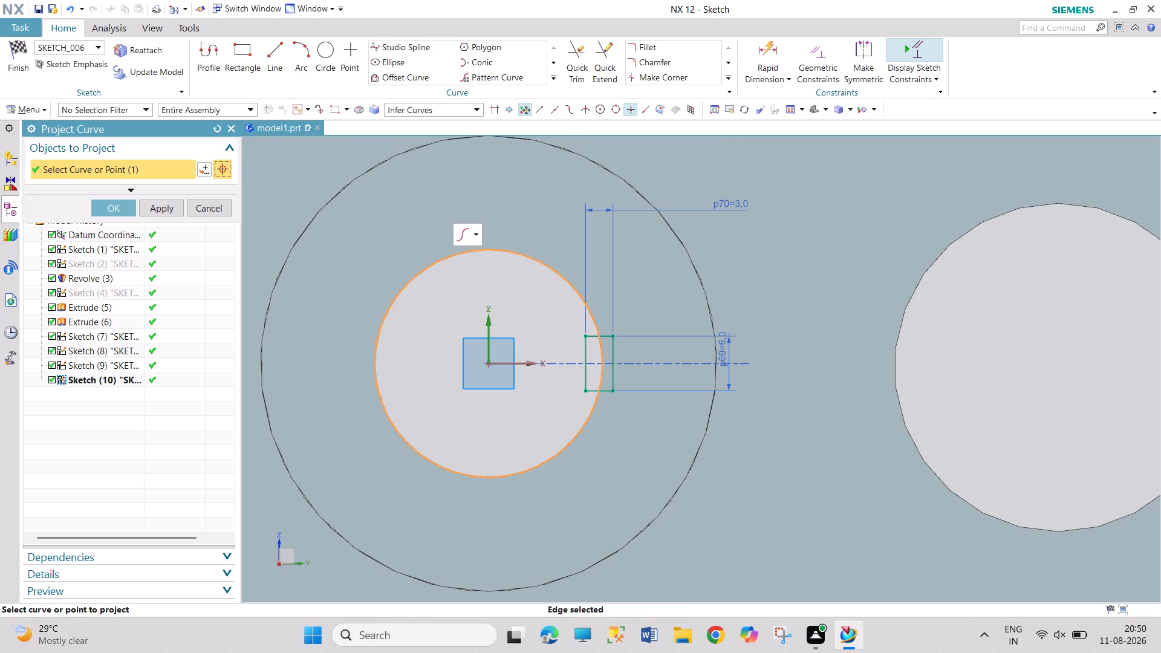
{"action": "left_click", "coordinate": [111, 212]}
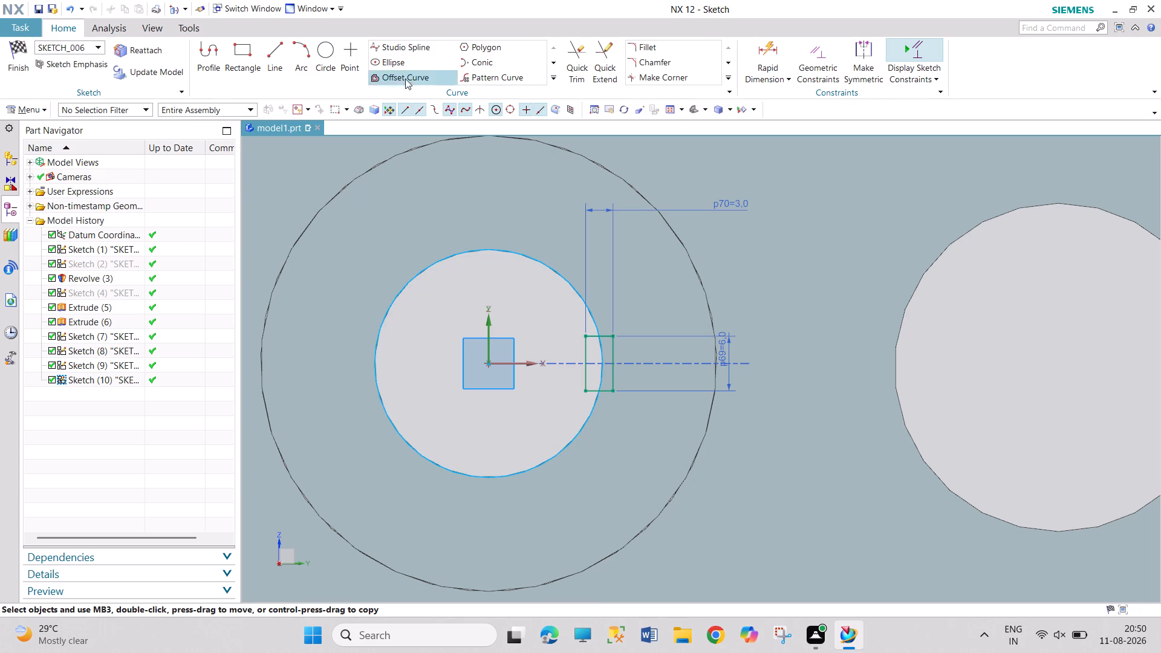
Quick Trim the rectangle's vertical edge inside the bore and the ends of both horizontal edges reaching into it.
{"action": "left_click", "coordinate": [574, 65]}
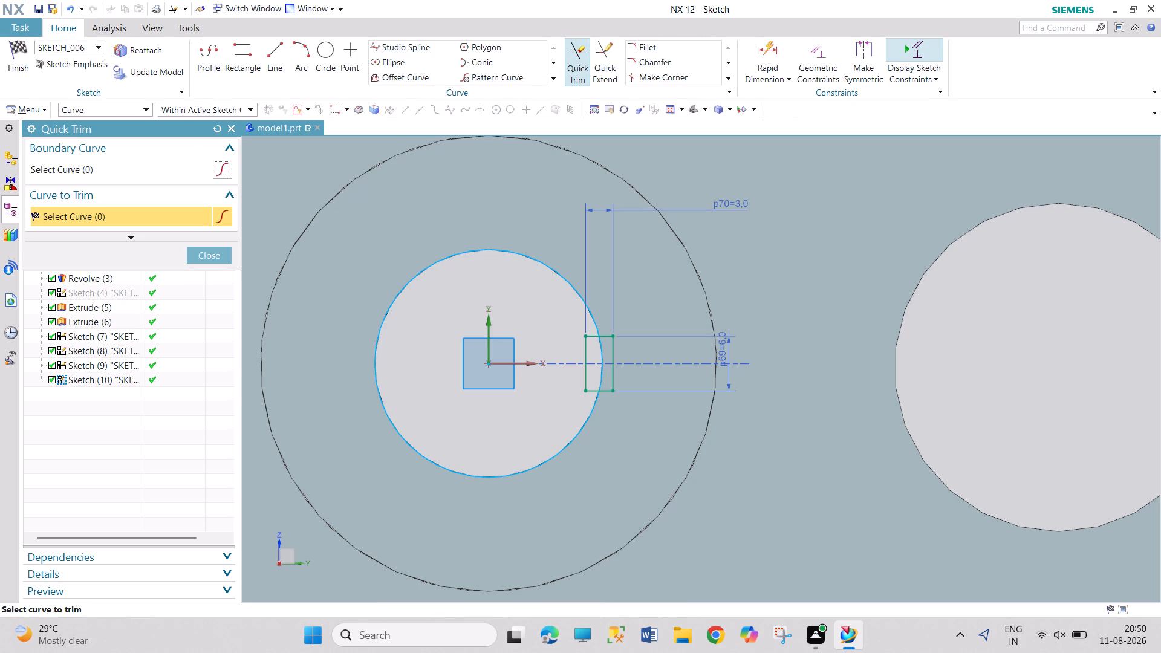
{"action": "left_click", "coordinate": [587, 381]}
{"action": "left_click", "coordinate": [591, 339]}
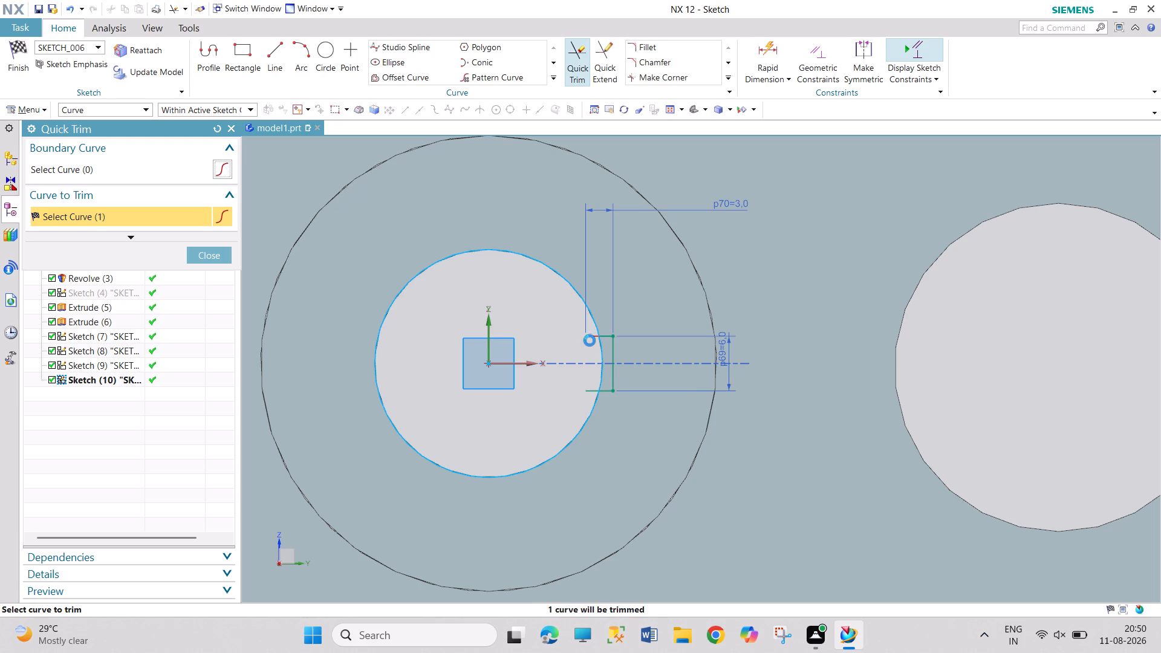
{"action": "left_click", "coordinate": [589, 392]}
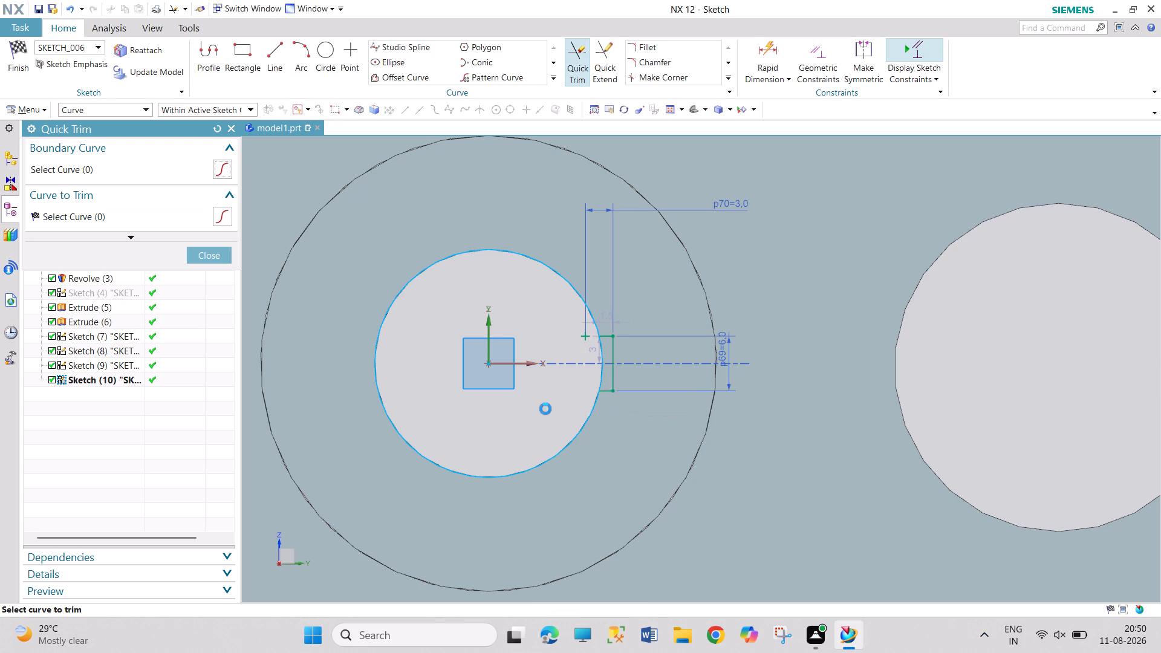
Quick Trim the projected bore circle outside the keyway profile and finish the sketch.
{"action": "left_click", "coordinate": [457, 473]}
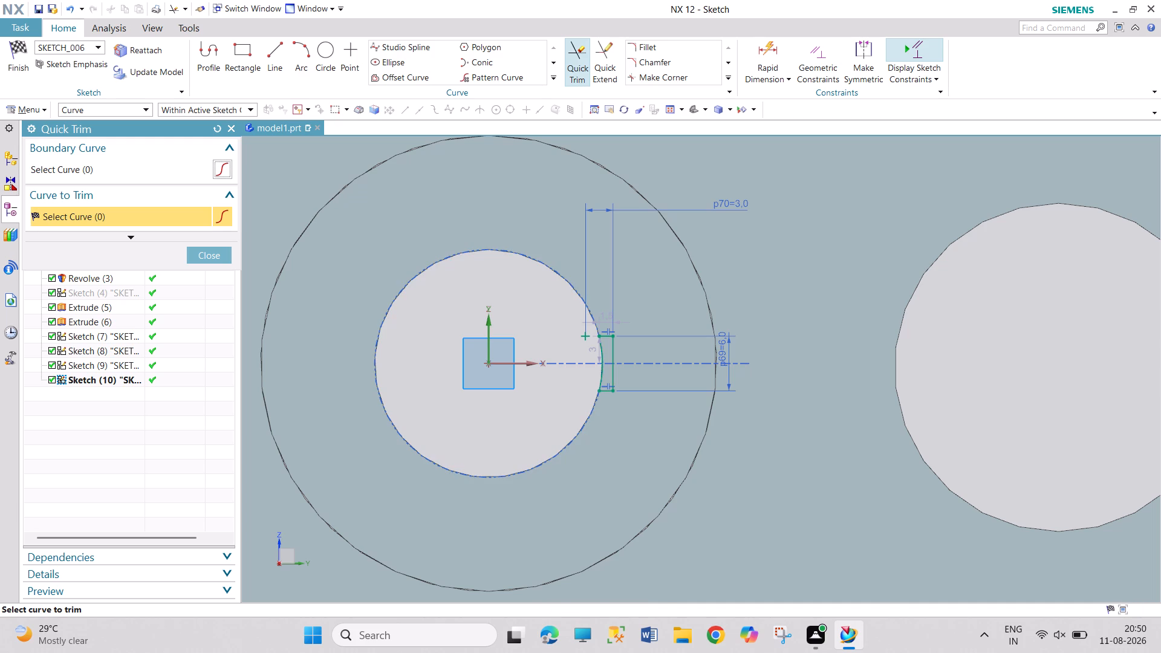
{"action": "left_click", "coordinate": [217, 256]}
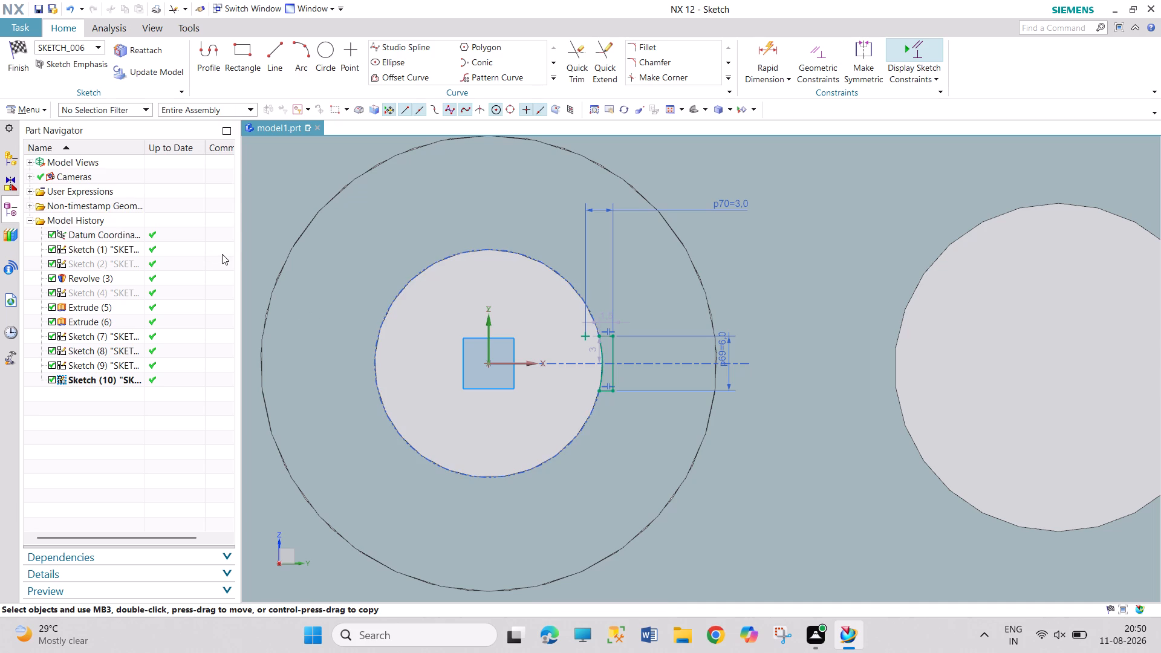
{"action": "left_click", "coordinate": [16, 68]}
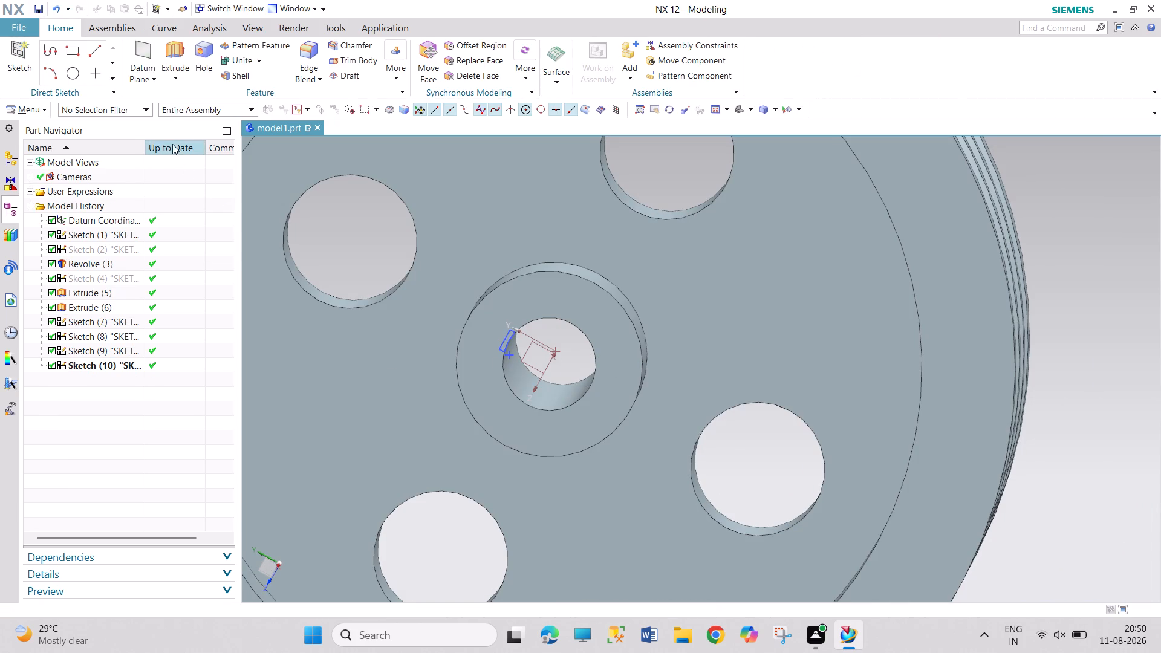
Extrude the keyway profile as a Subtract from the pulley, with the start limit Until Next and the end distance -20 mm.
{"action": "left_click", "coordinate": [183, 45]}
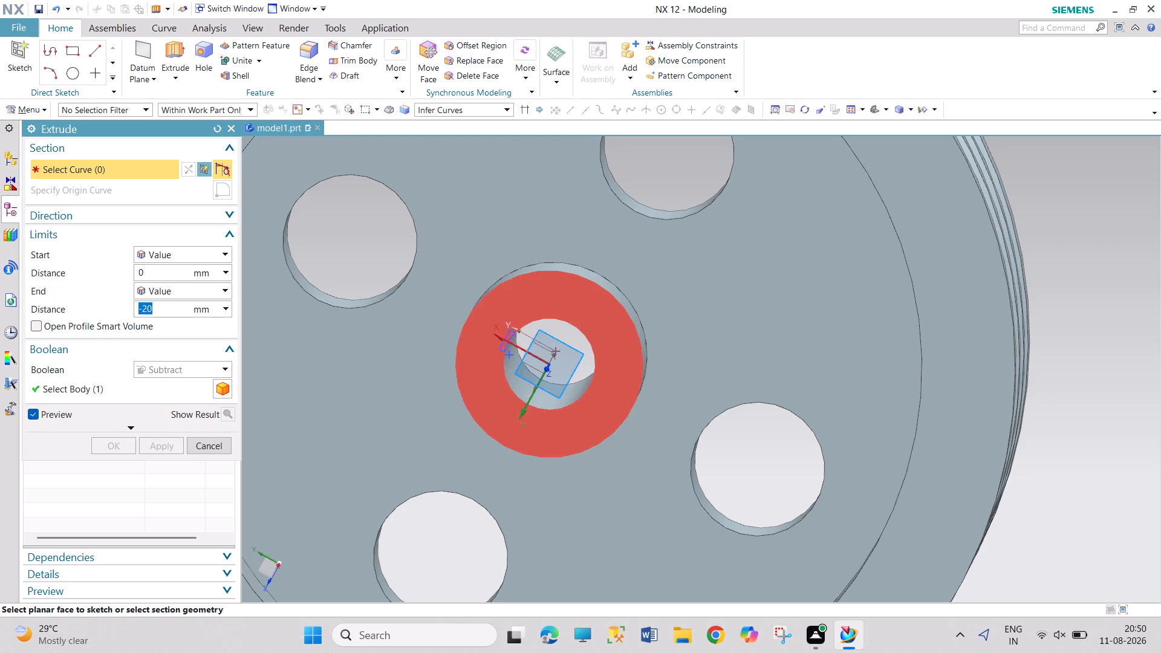
{"action": "left_click", "coordinate": [222, 255]}
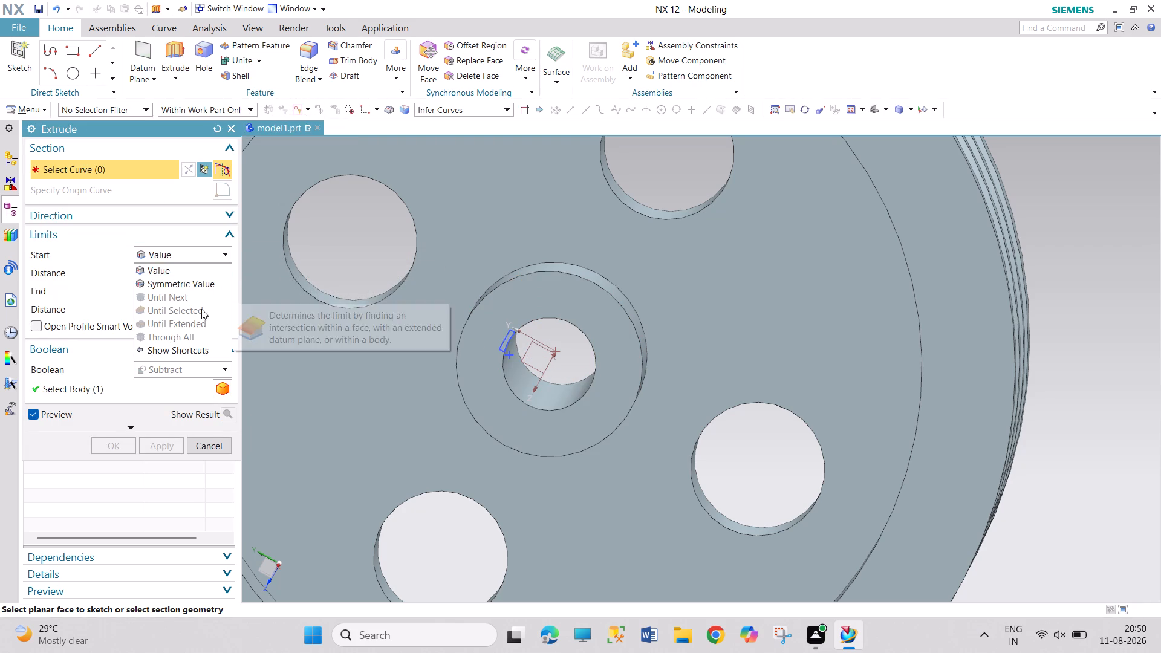
{"action": "scroll", "coordinate": [515, 343], "scroll_direction": "up", "scroll_amount": 5}
{"action": "left_click", "coordinate": [206, 271]}
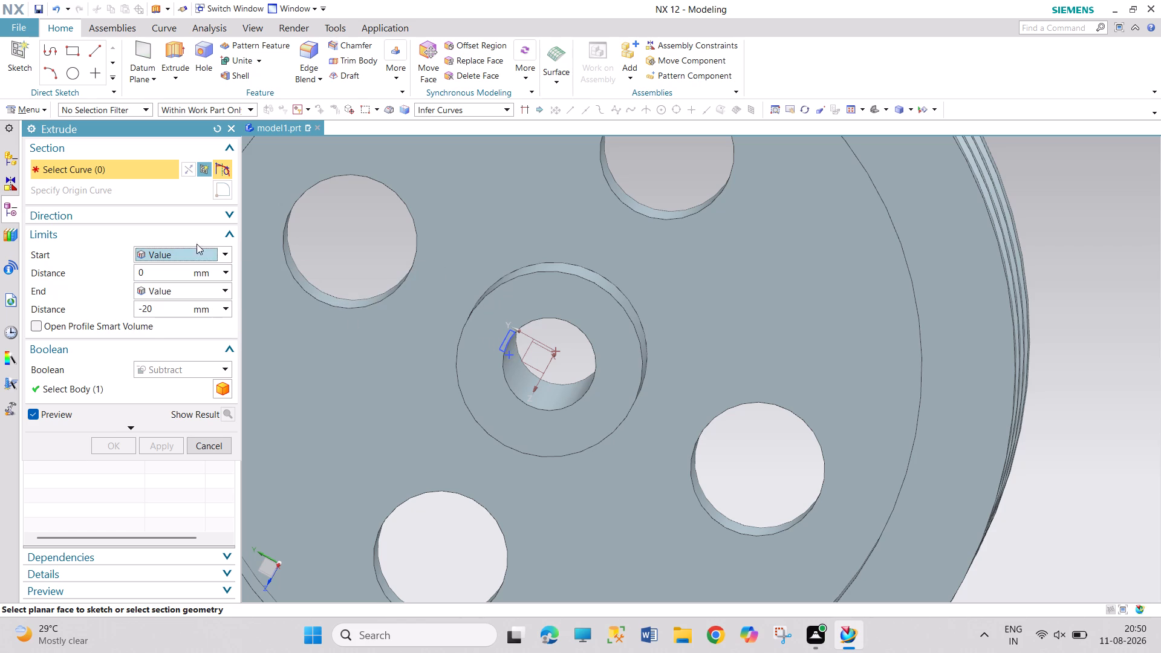
{"action": "scroll", "coordinate": [506, 359], "scroll_direction": "up", "scroll_amount": 3}
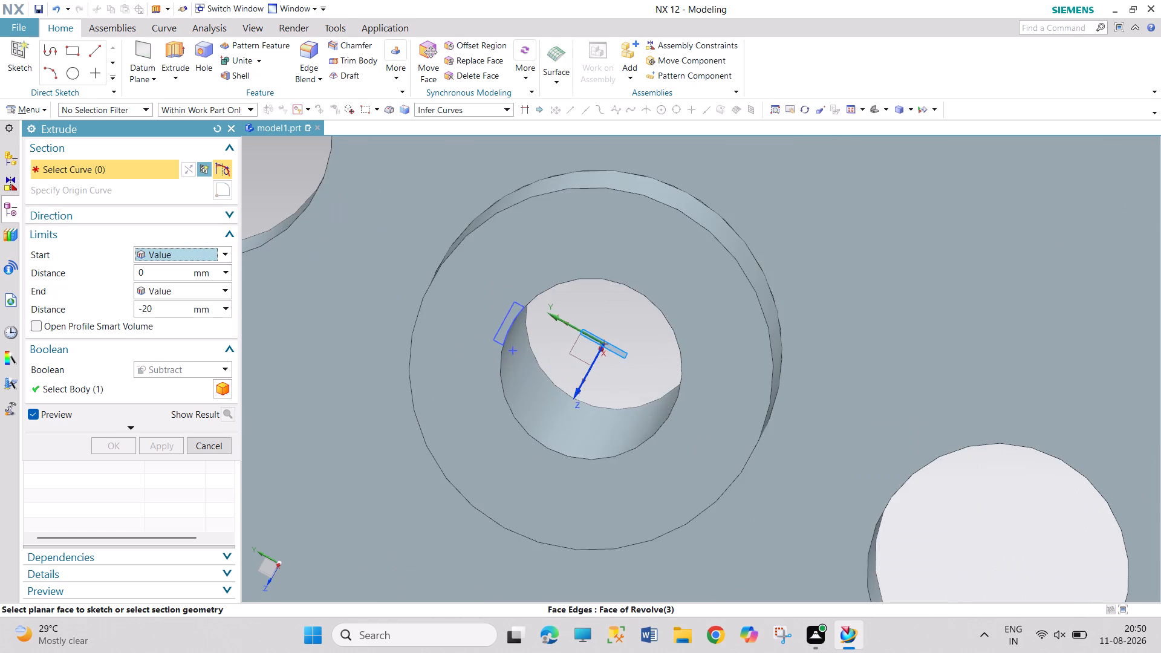
{"action": "scroll", "coordinate": [516, 351], "scroll_direction": "up", "scroll_amount": 2}
{"action": "left_click", "coordinate": [506, 285]}
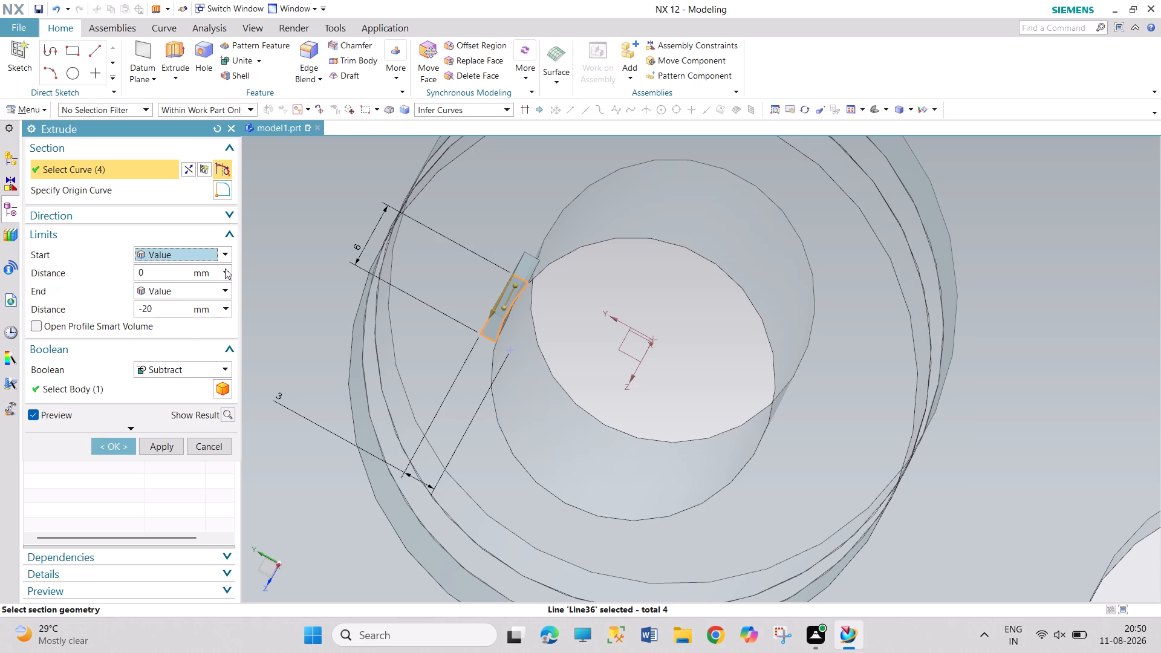
{"action": "left_click", "coordinate": [226, 255]}
{"action": "left_click", "coordinate": [203, 299]}
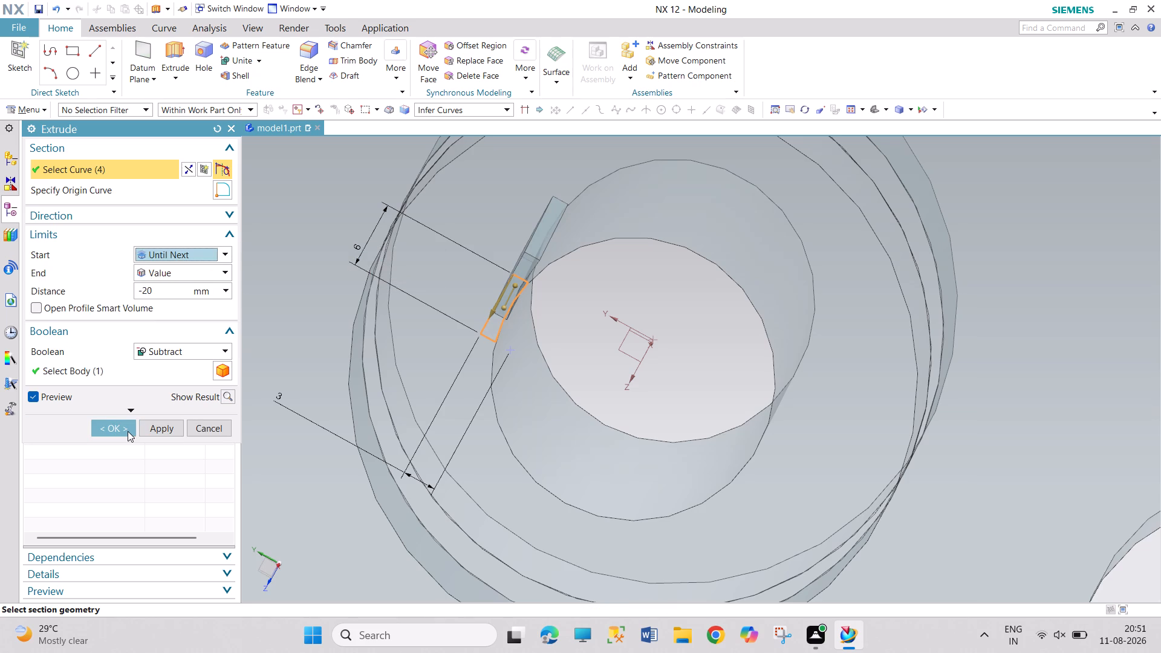
{"action": "left_click", "coordinate": [128, 431]}
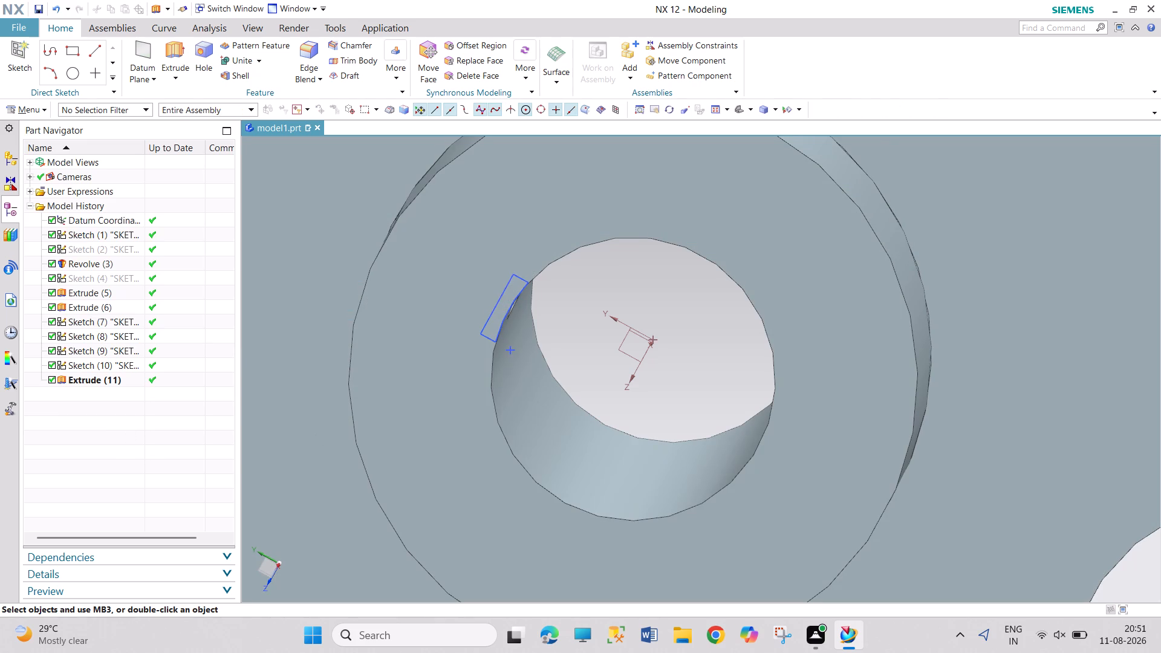
Edit the keyway extrusion with rollback and set its start limit to a value of 0 mm.
{"action": "right_click", "coordinate": [117, 385]}
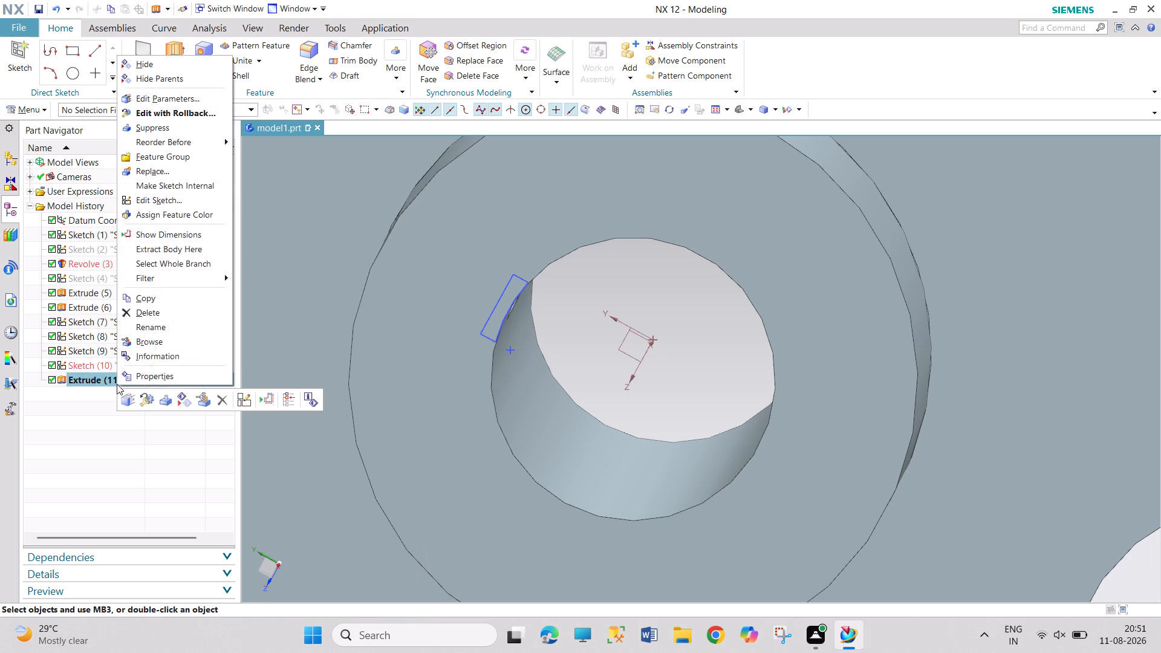
{"action": "left_click", "coordinate": [190, 111]}
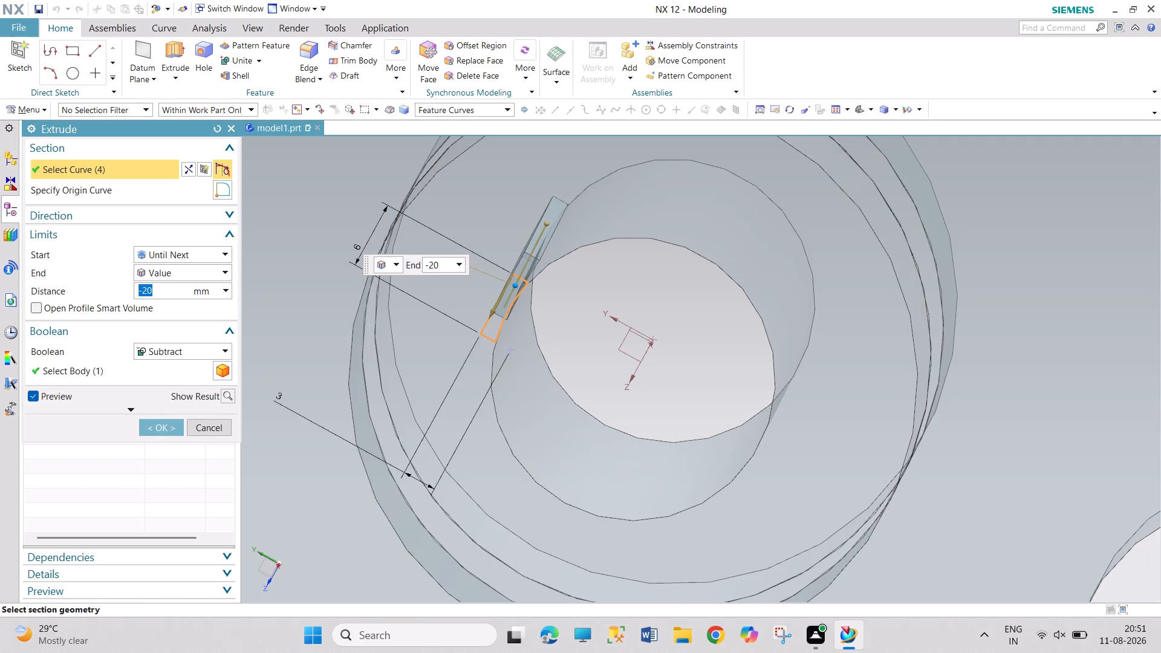
{"action": "middle_click_drag", "start_coordinate": [608, 383], "coordinate": [599, 375]}
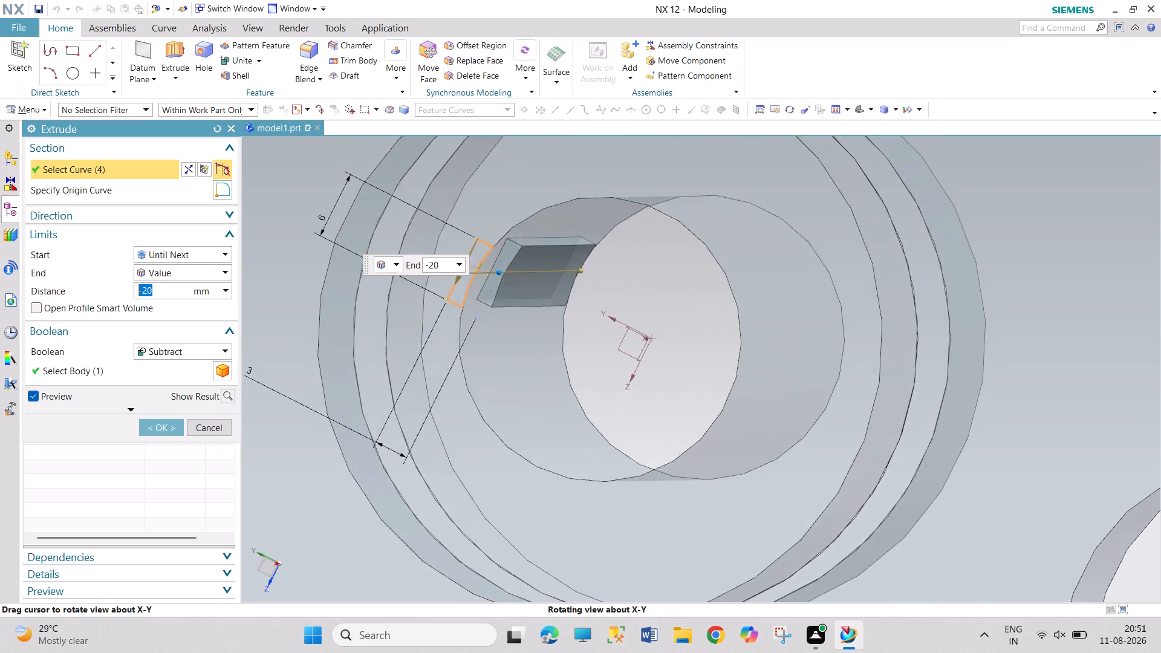
{"action": "middle_click_drag", "start_coordinate": [599, 375], "coordinate": [591, 371]}
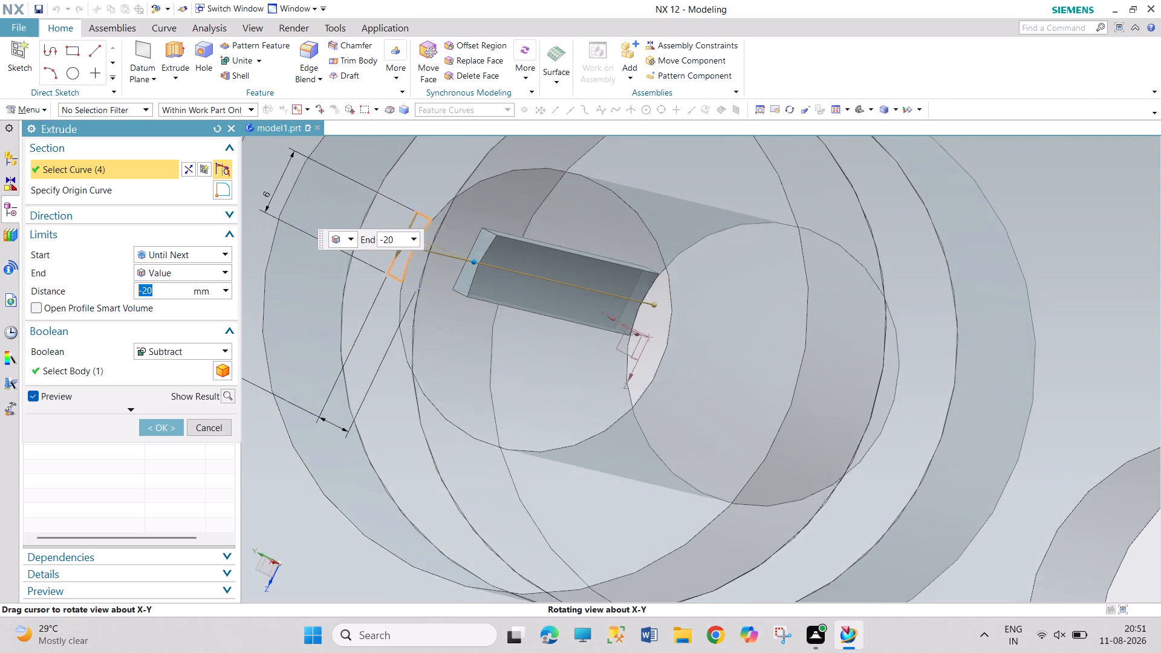
{"action": "middle_click_drag", "start_coordinate": [591, 371], "coordinate": [592, 372]}
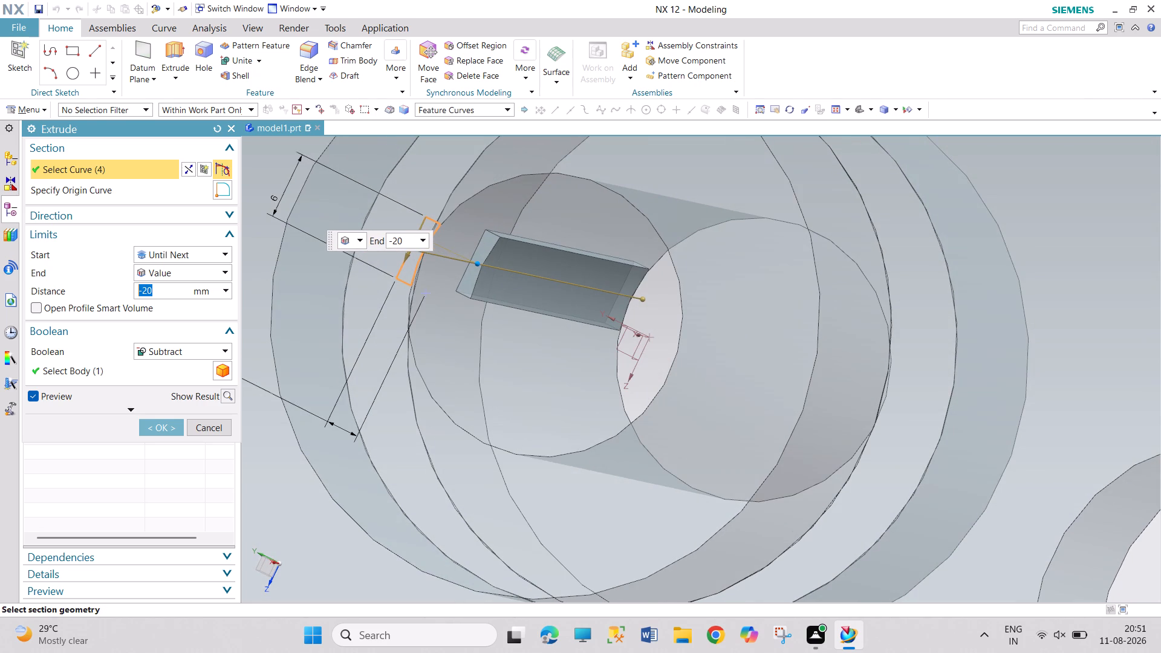
{"action": "left_click", "coordinate": [226, 254]}
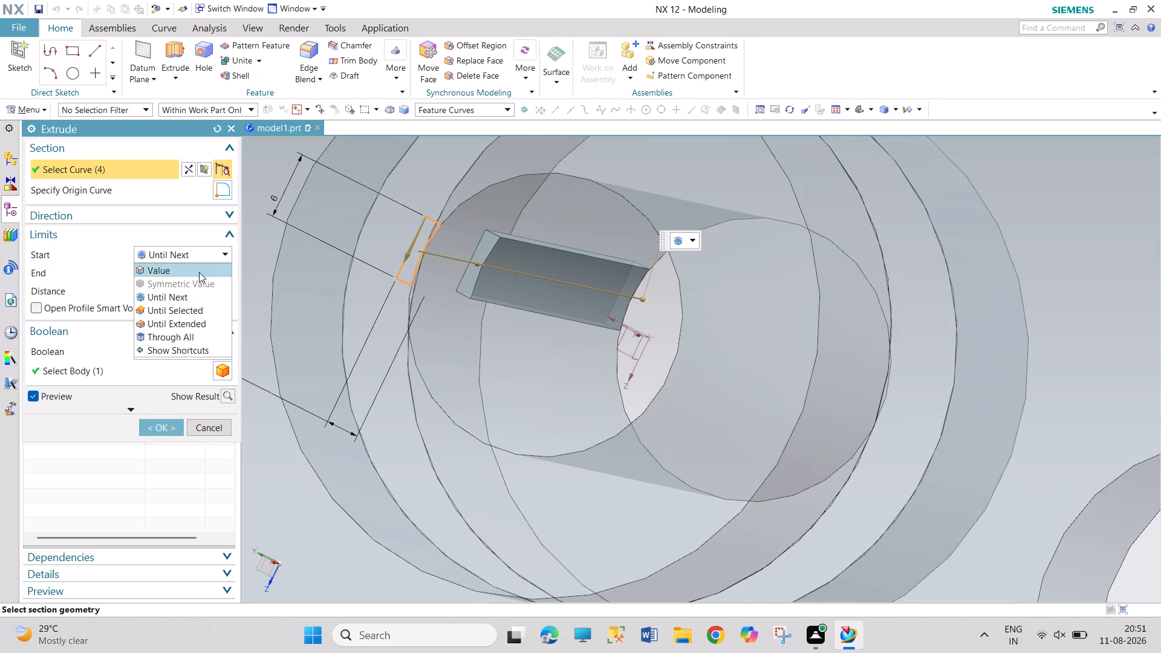
{"action": "left_click", "coordinate": [199, 272]}
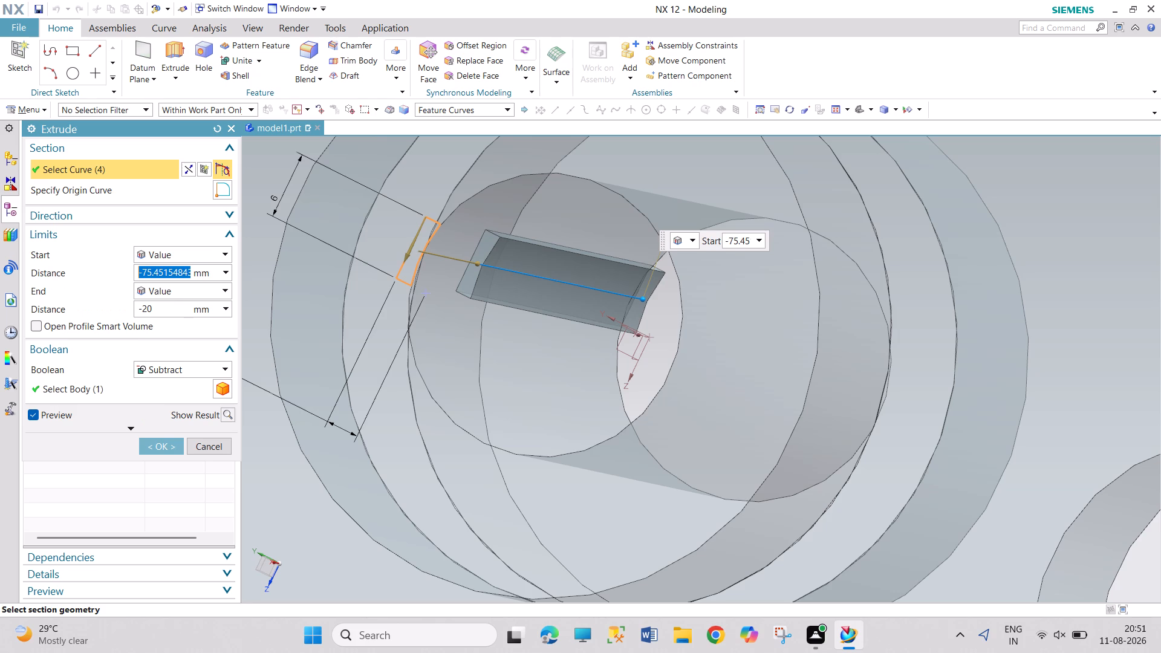
{"action": "key", "text": "0"}
{"action": "key", "text": "Return"}
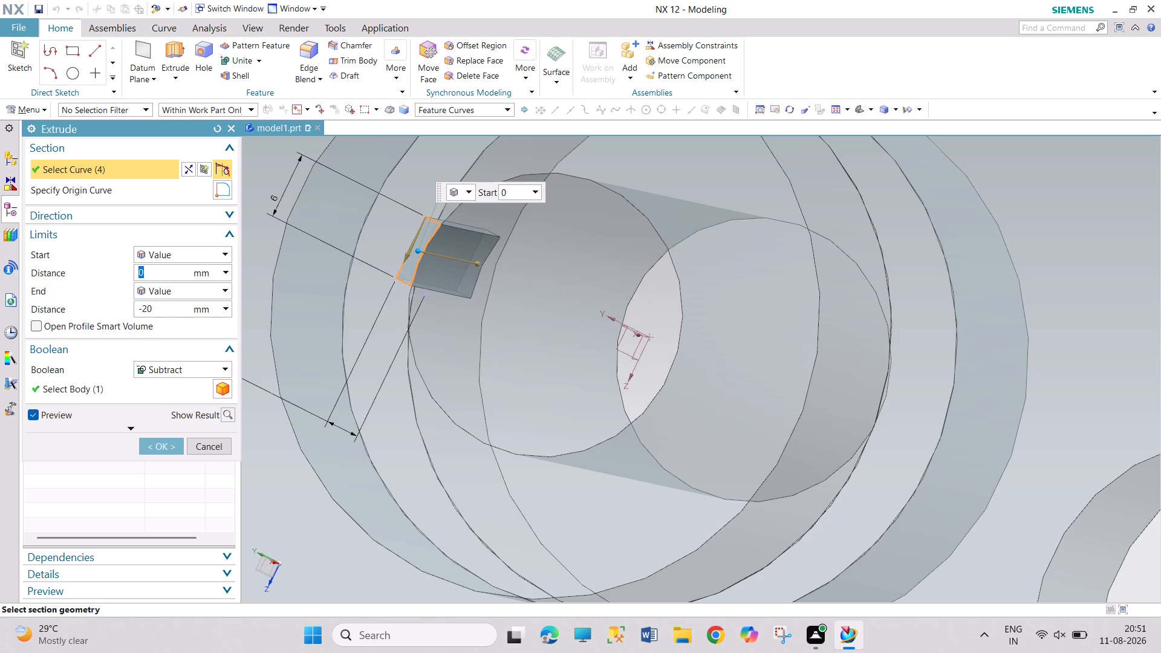
Set the keyway extrusion's start limit to Until Next and its end distance to 0 mm, and apply the edit.
{"action": "left_click", "coordinate": [221, 256]}
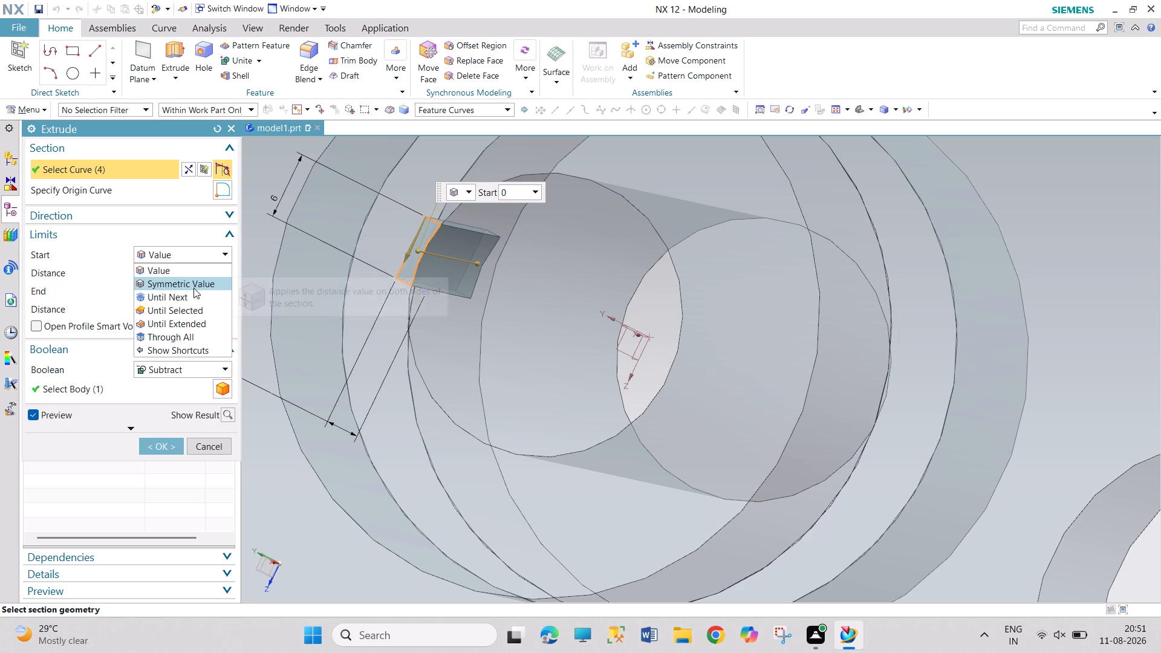
{"action": "left_click", "coordinate": [193, 297]}
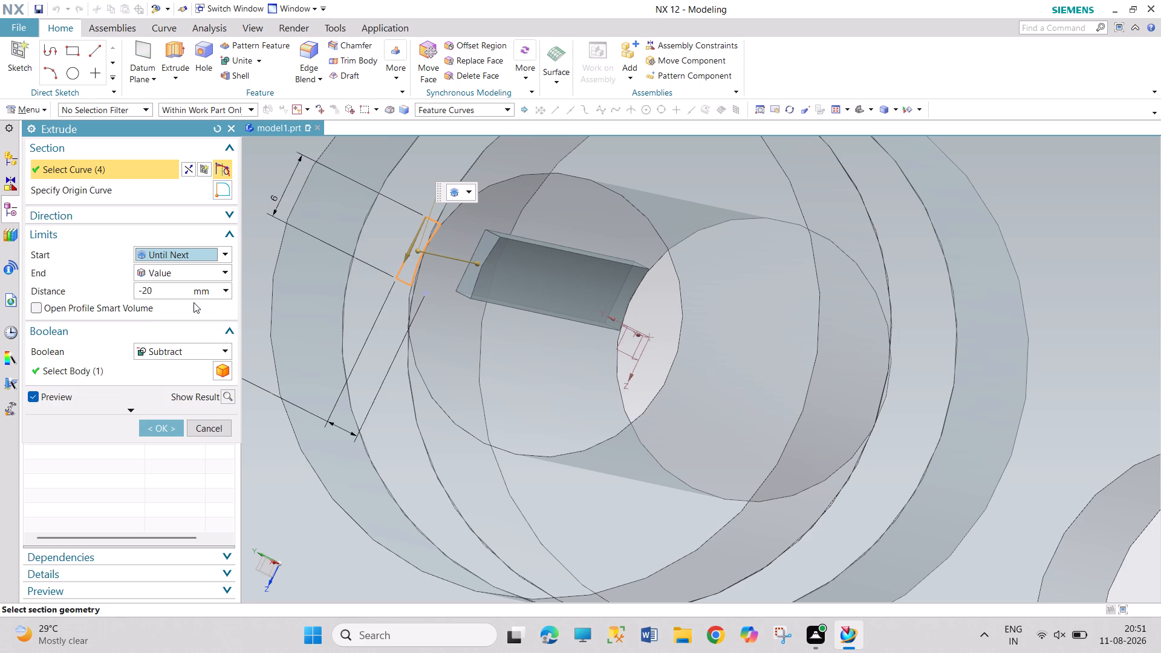
{"action": "left_click_drag", "start_coordinate": [169, 291], "coordinate": [139, 291]}
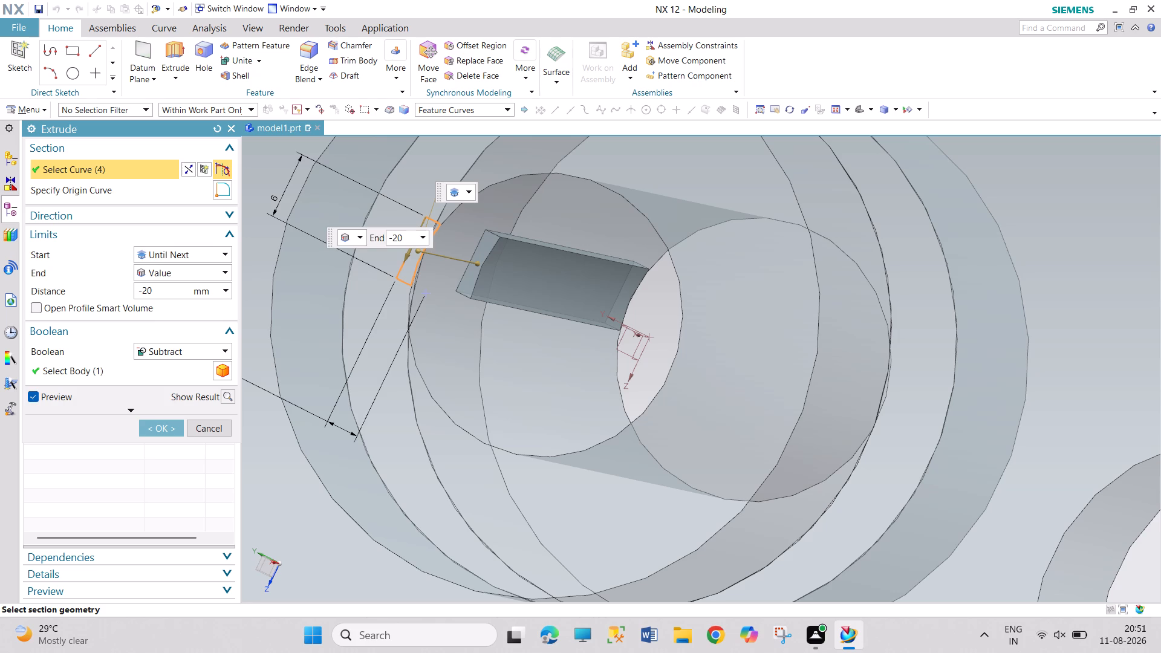
{"action": "left_click_drag", "start_coordinate": [139, 291], "coordinate": [133, 291]}
{"action": "key", "text": "0"}
{"action": "key", "text": "Return"}
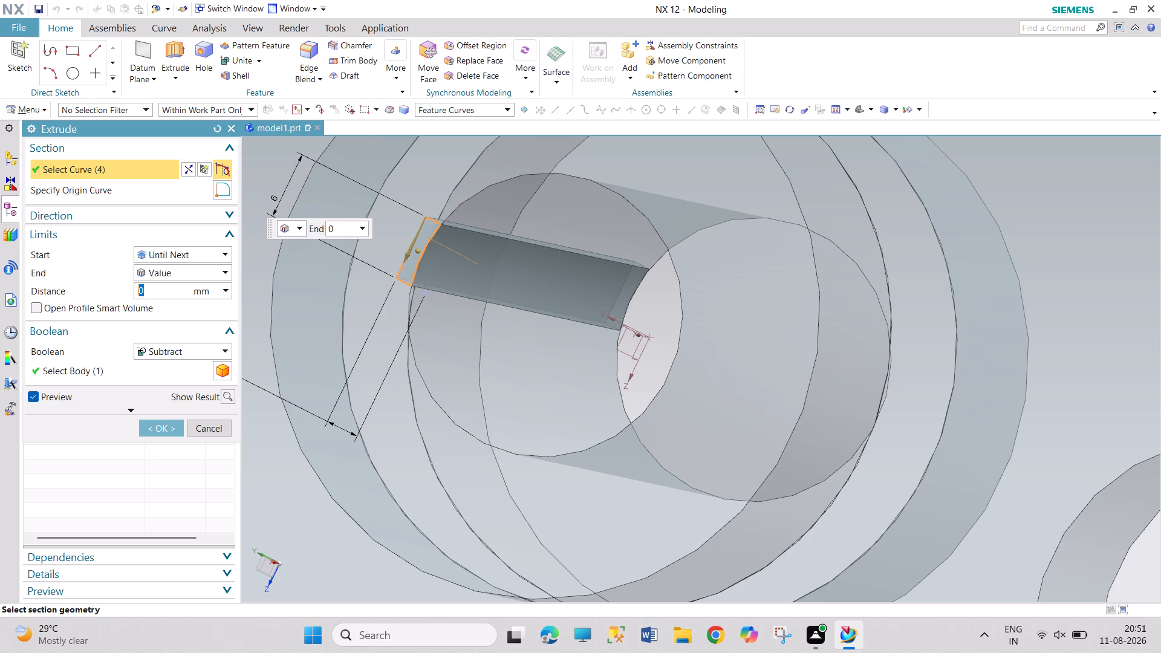
{"action": "left_click", "coordinate": [146, 432]}
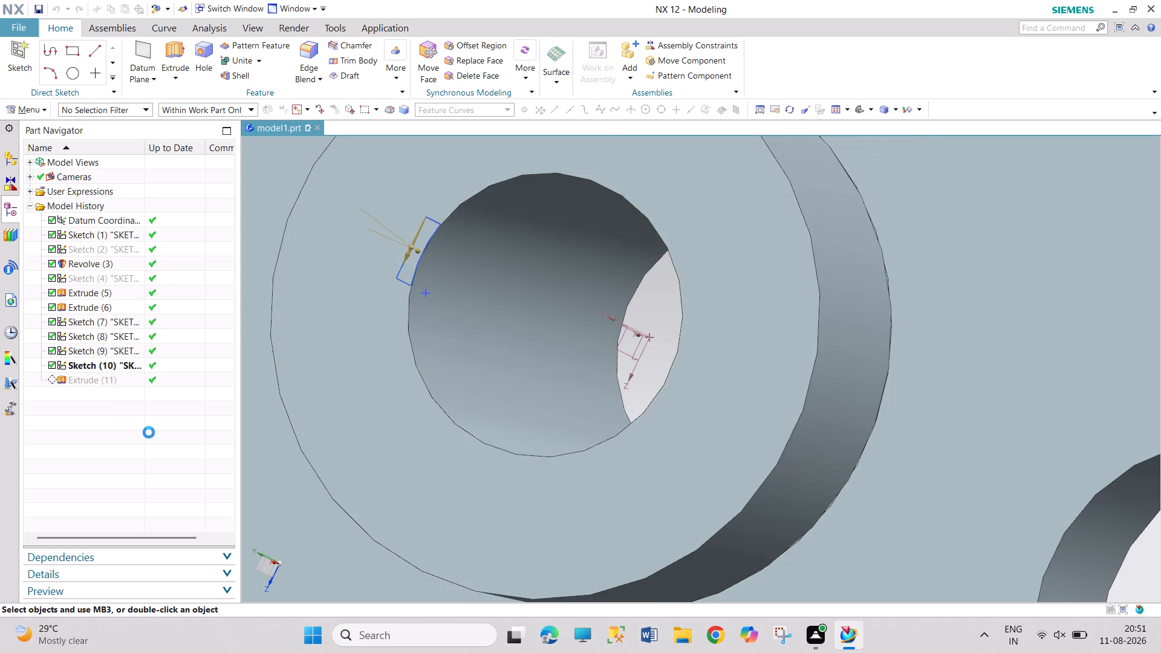
Examine the keyway cut along the hub bore and the pulley as a whole.
{"action": "scroll", "coordinate": [443, 340], "scroll_direction": "up", "scroll_amount": 2}
{"action": "scroll", "coordinate": [443, 342], "scroll_direction": "down", "scroll_amount": 4}
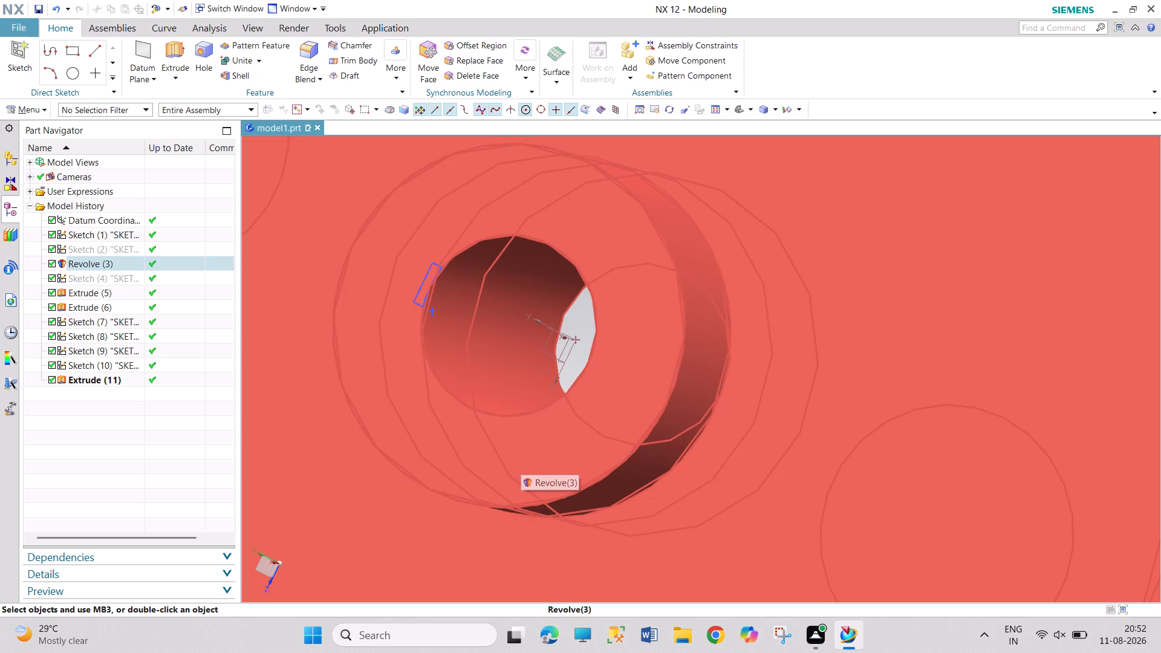
{"action": "scroll", "coordinate": [733, 357], "scroll_direction": "down", "scroll_amount": 2}
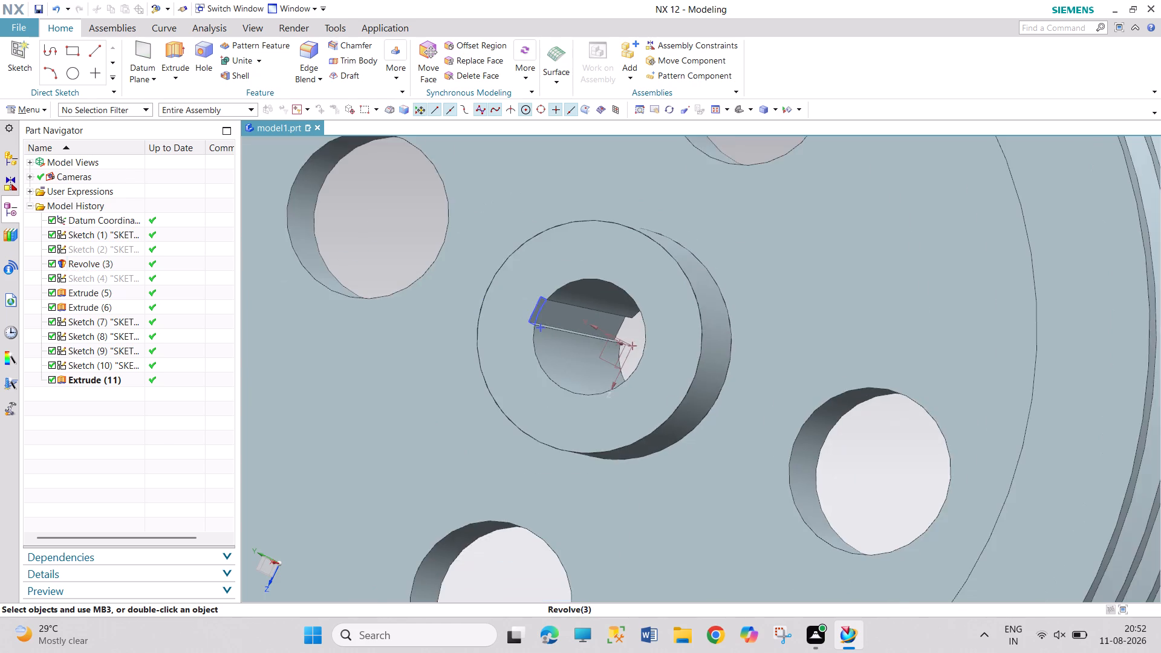
{"action": "scroll", "coordinate": [734, 354], "scroll_direction": "down", "scroll_amount": 7}
{"action": "key", "text": "Escape"}
{"action": "key", "text": "Escape"}
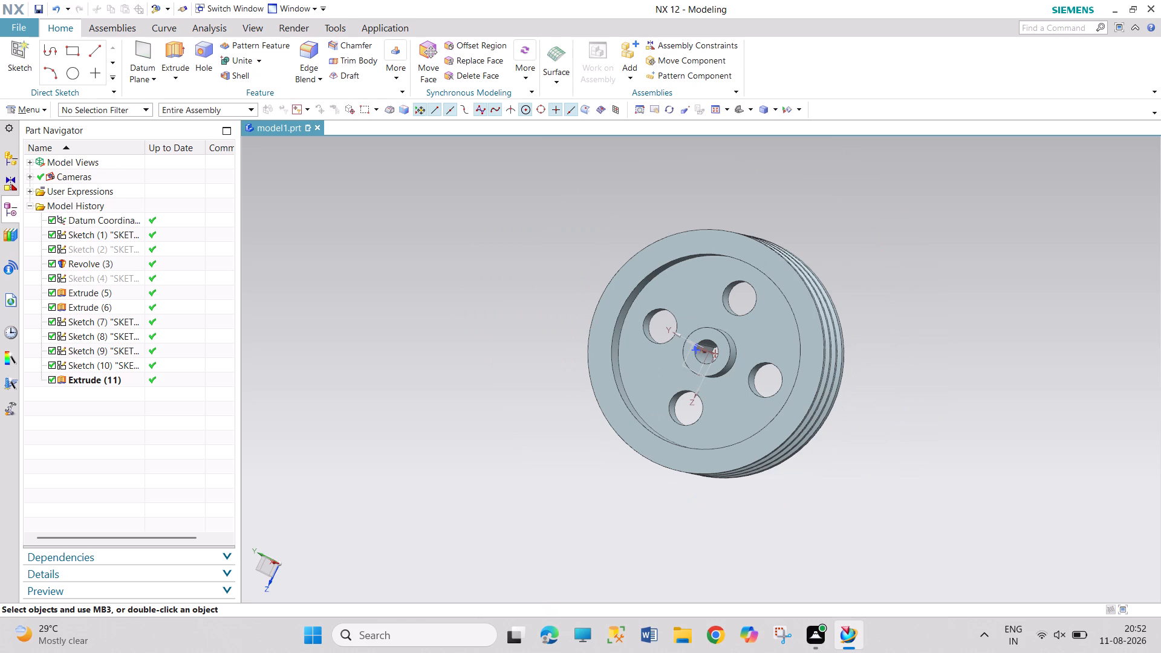
{"action": "key", "text": "Escape"}
{"action": "key", "text": "Escape"}
{"action": "scroll", "coordinate": [714, 362], "scroll_direction": "up", "scroll_amount": 5}
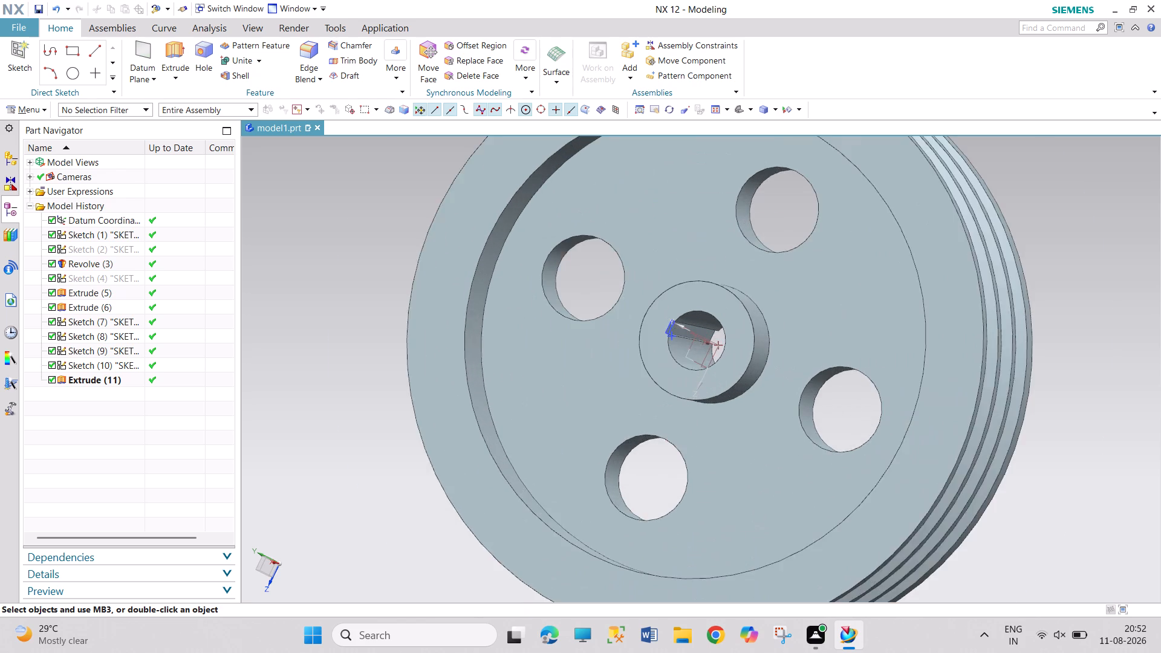
{"action": "scroll", "coordinate": [699, 320], "scroll_direction": "up", "scroll_amount": 2}
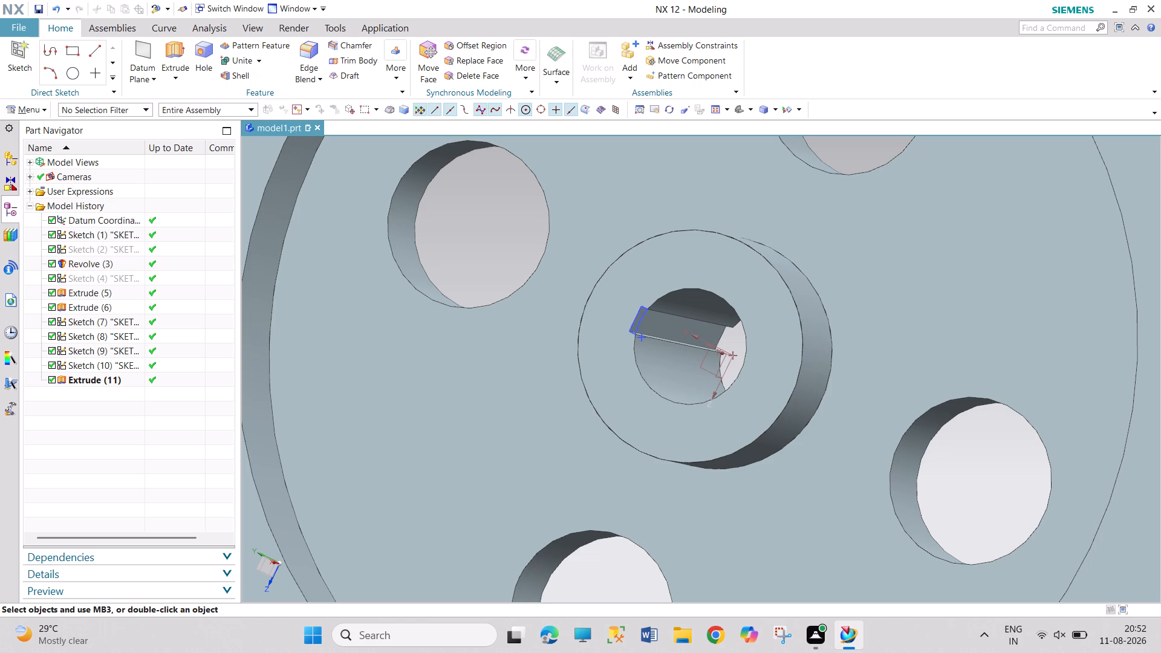
{"action": "scroll", "coordinate": [983, 447], "scroll_direction": "down", "scroll_amount": 5}
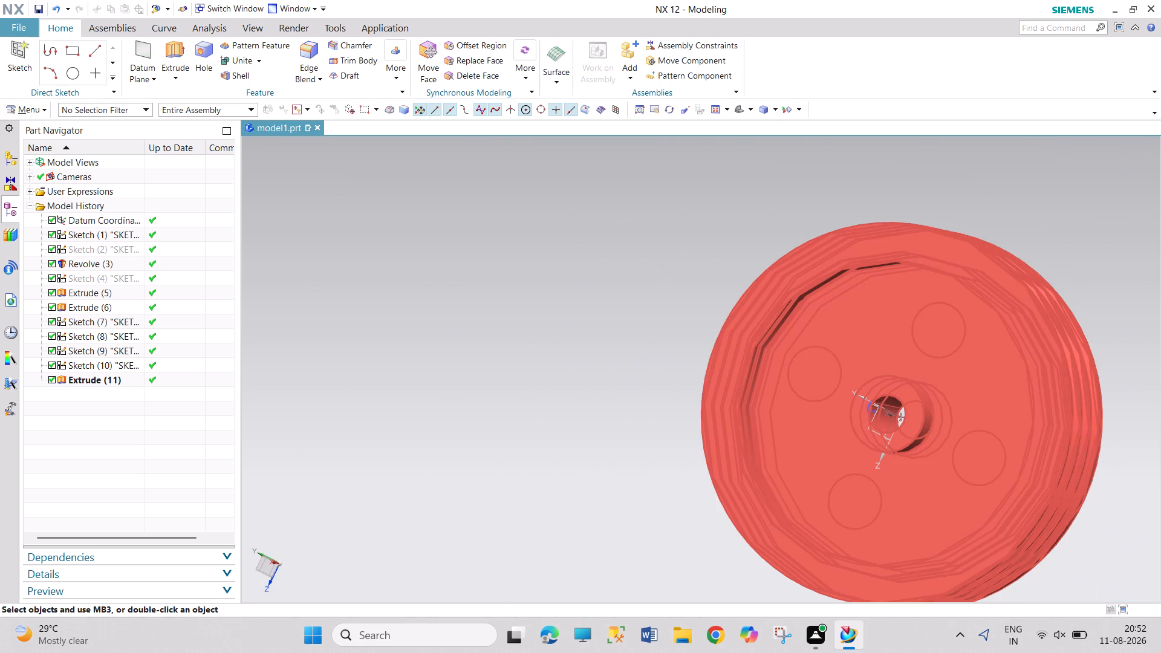
{"action": "scroll", "coordinate": [1119, 548], "scroll_direction": "up", "scroll_amount": 2}
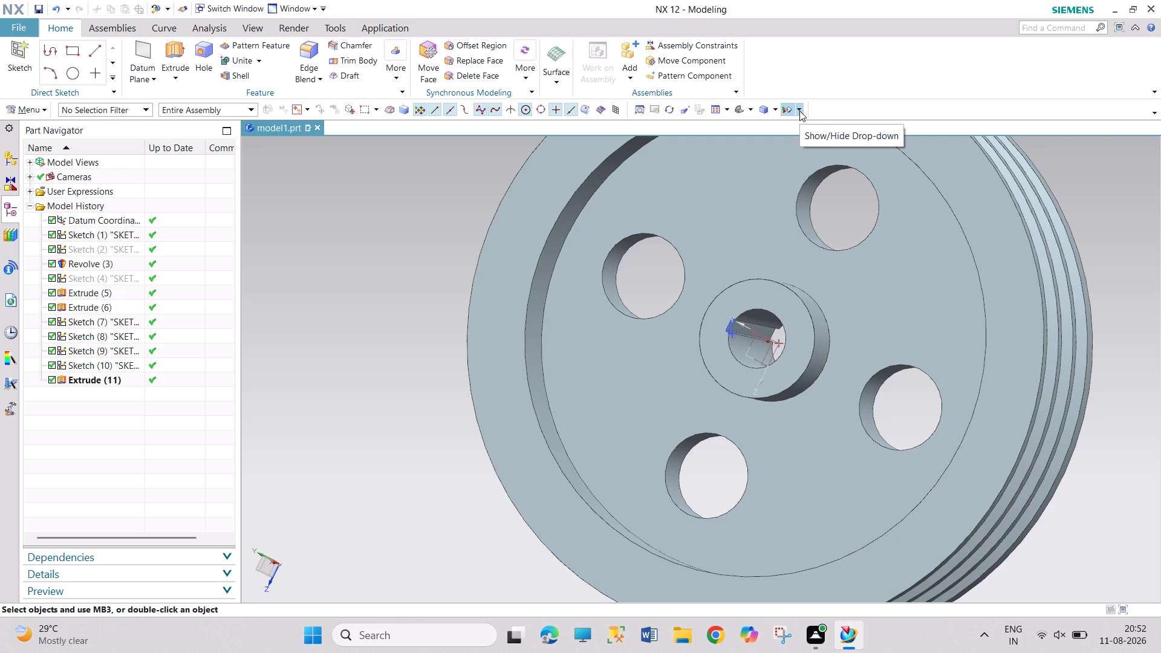
Orient the pulley to the Isometric view.
{"action": "left_click", "coordinate": [752, 112]}
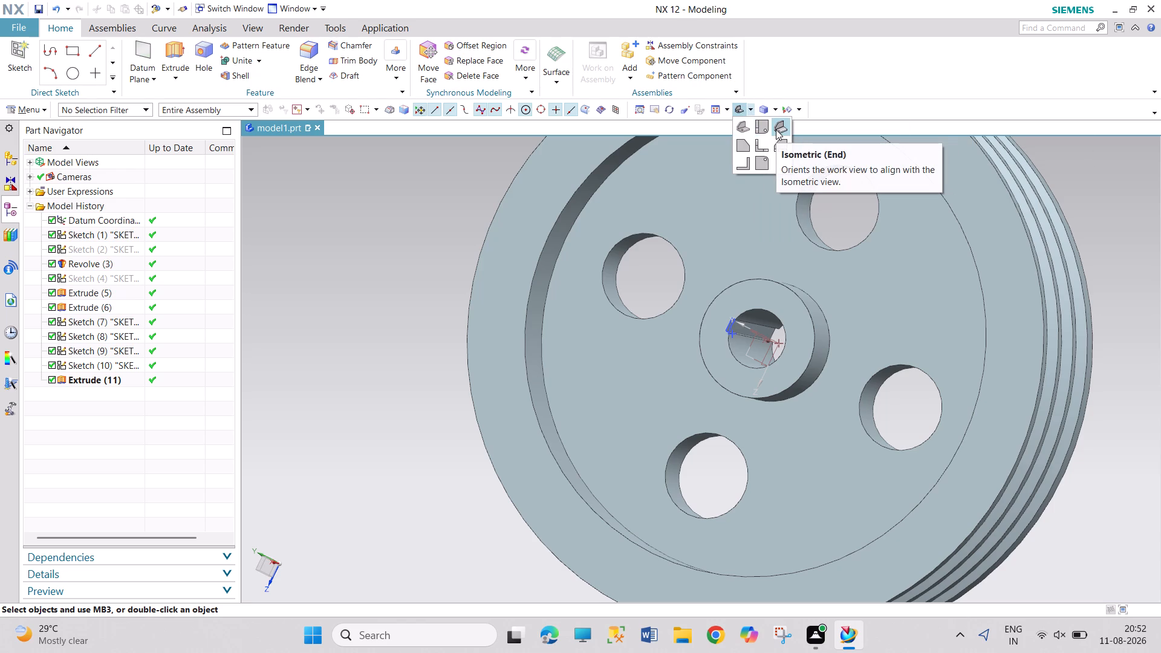
{"action": "left_click", "coordinate": [776, 129]}
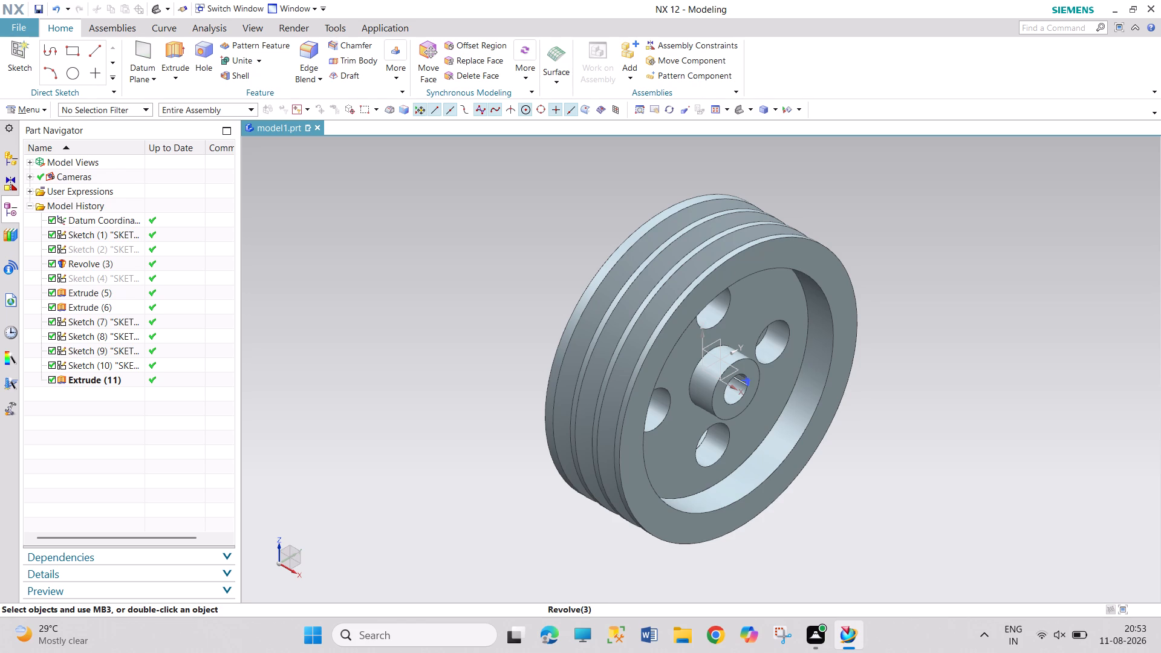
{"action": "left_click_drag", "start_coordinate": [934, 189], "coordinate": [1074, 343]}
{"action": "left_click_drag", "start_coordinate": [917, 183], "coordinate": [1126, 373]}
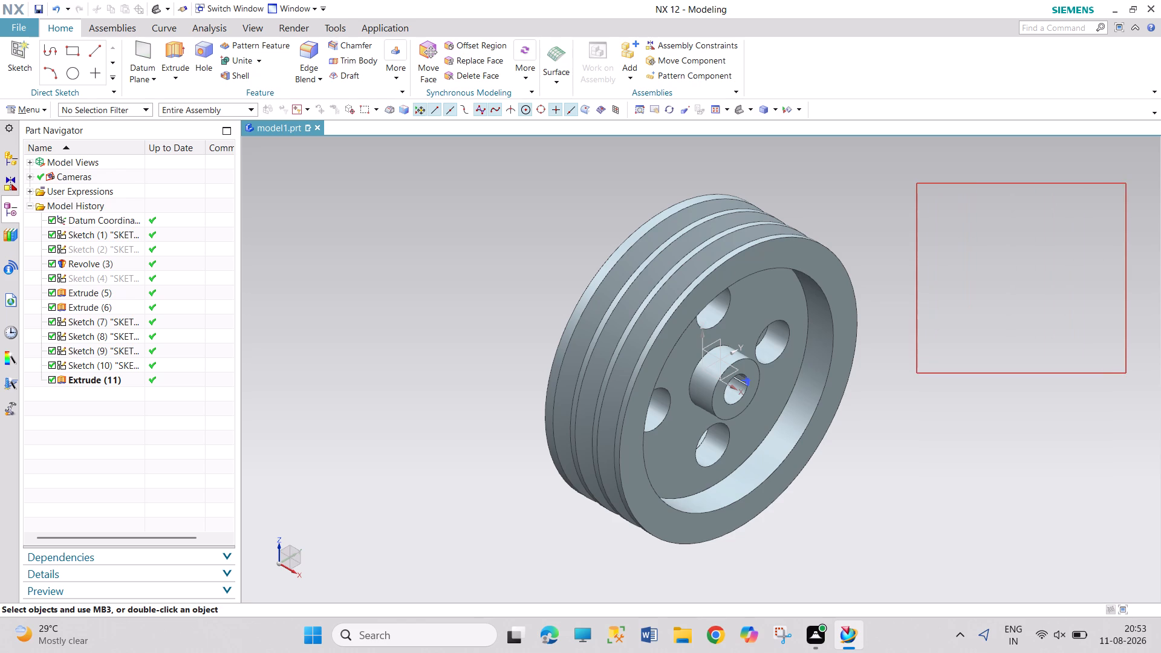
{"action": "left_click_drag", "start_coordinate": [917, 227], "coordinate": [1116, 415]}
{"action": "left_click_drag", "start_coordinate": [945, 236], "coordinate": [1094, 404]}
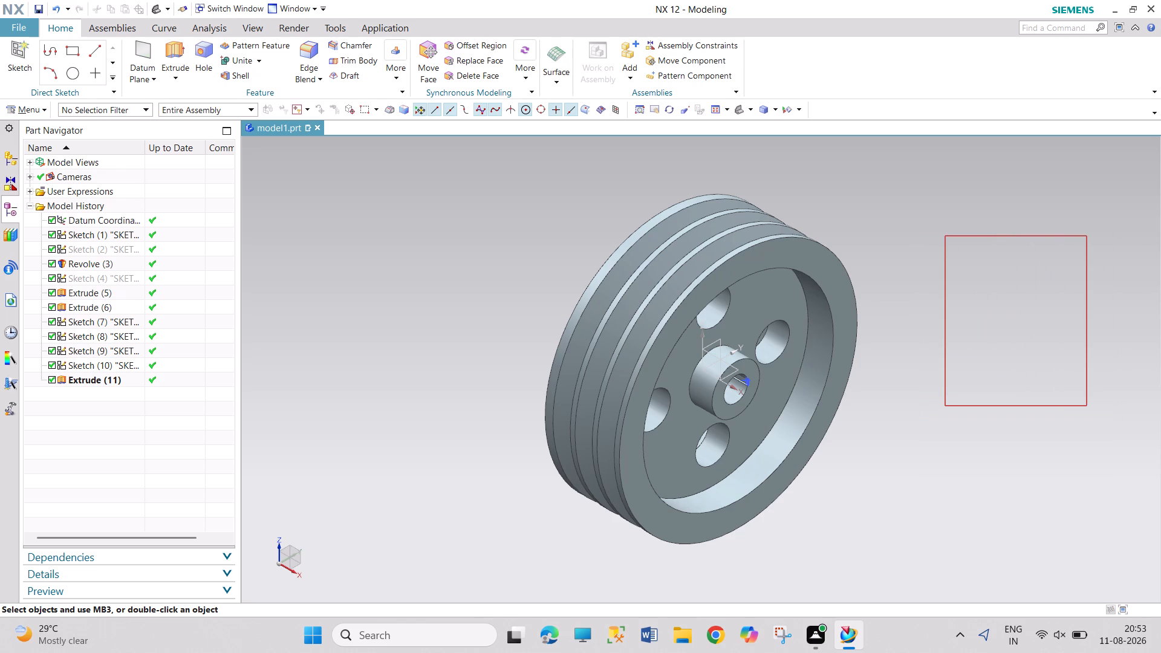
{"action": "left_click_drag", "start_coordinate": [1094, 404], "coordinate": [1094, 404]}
Start saving the part and set its folder to D:\DESKTOP2\NX CAD CADDESK.
{"action": "key", "text": "ctrl+s"}
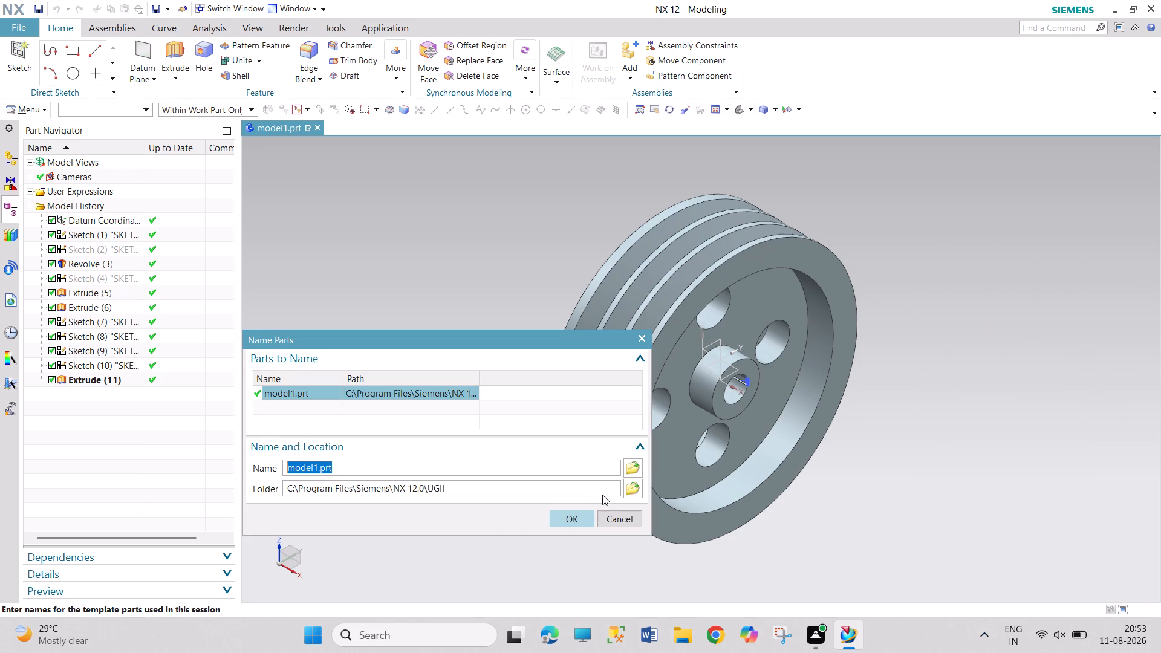
{"action": "left_click", "coordinate": [632, 486]}
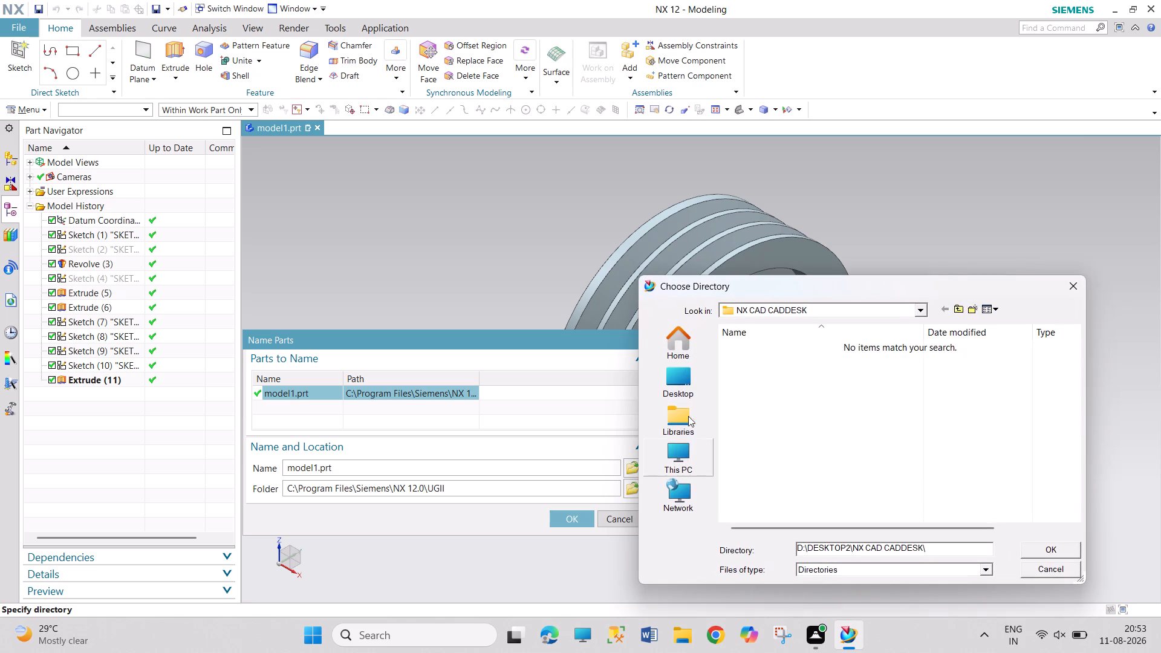
{"action": "left_click", "coordinate": [1056, 552]}
Name the part file "19 V BELT PULLEY" and save it.
{"action": "left_click", "coordinate": [637, 464]}
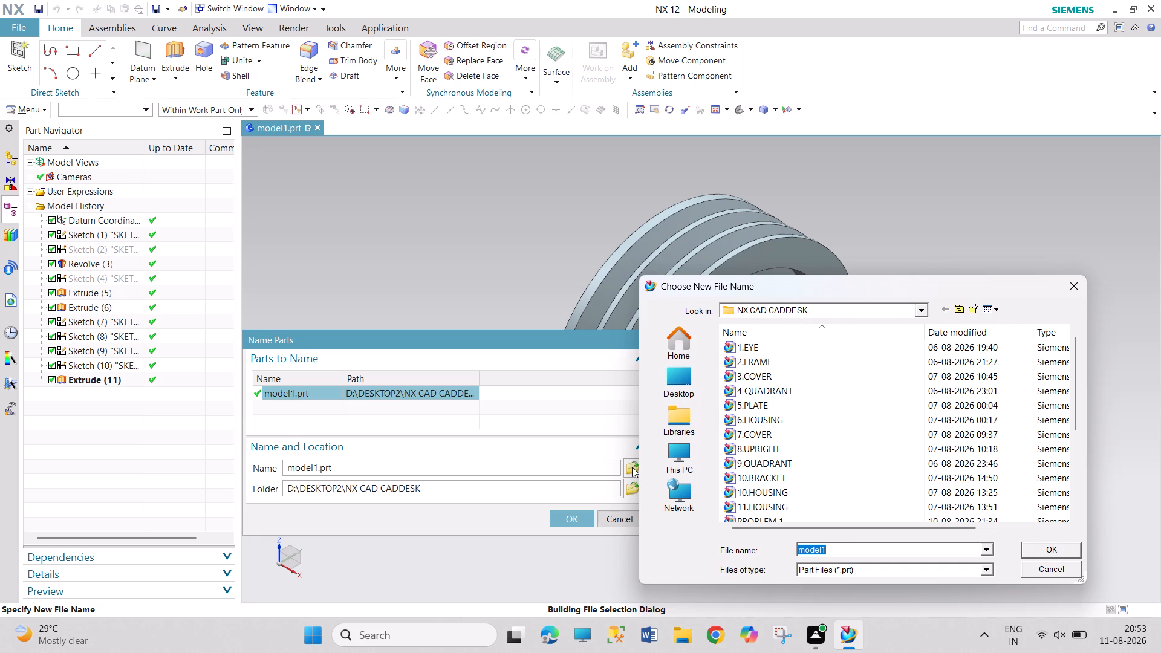
{"action": "type", "text": "V BELY"}
{"action": "key", "text": "BackSpace"}
{"action": "type", "text": "TPULL"}
{"action": "type", "text": "EY"}
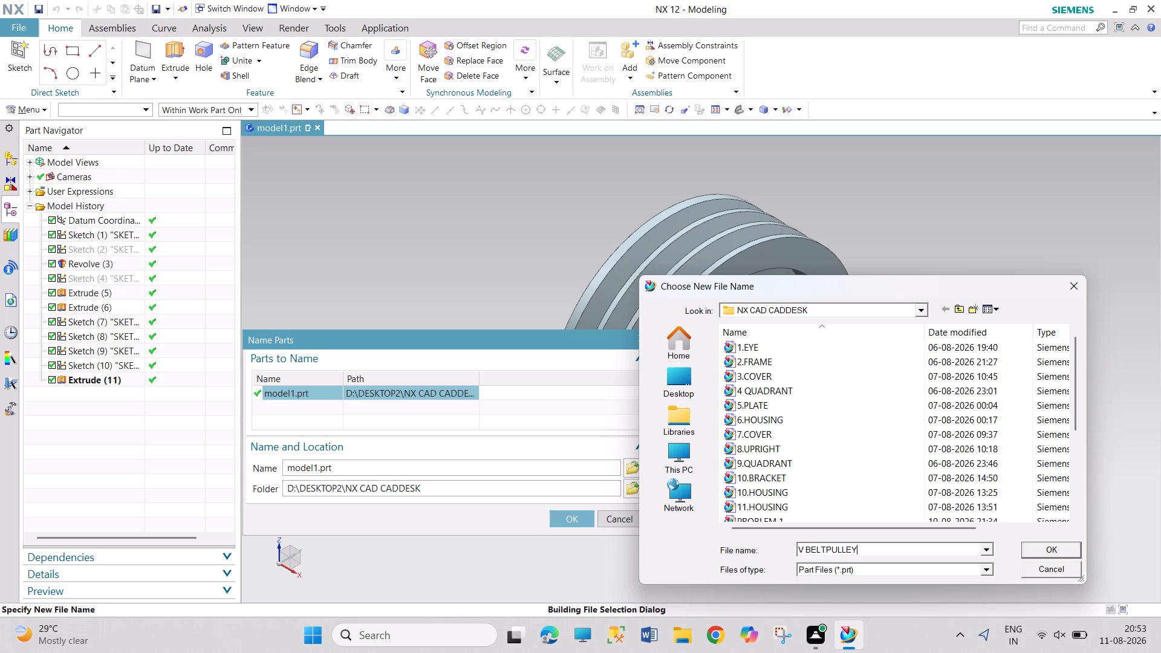
{"action": "key", "text": "Left"}
{"action": "key", "text": "Left"}
{"action": "key", "text": "Left"}
{"action": "key", "text": "Left"}
{"action": "key", "text": "Left"}
{"action": "key", "text": "Left"}
{"action": "key", "text": "space"}
{"action": "key", "text": "Right"}
{"action": "key", "text": "Right"}
{"action": "key", "text": "Right"}
{"action": "key", "text": "Right"}
{"action": "key", "text": "Right"}
{"action": "key", "text": "Right"}
{"action": "key", "text": "Right"}
{"action": "key", "text": "Left"}
{"action": "key", "text": "Left"}
{"action": "key", "text": "Left"}
{"action": "key", "text": "Left"}
{"action": "key", "text": "Left"}
{"action": "key", "text": "Left"}
{"action": "key", "text": "Left"}
{"action": "key", "text": "Left"}
{"action": "key", "text": "Left"}
{"action": "key", "text": "Left"}
{"action": "key", "text": "Left"}
{"action": "key", "text": "Left"}
{"action": "key", "text": "Left"}
{"action": "key", "text": "Left"}
{"action": "key", "text": "Left"}
{"action": "key", "text": "Left"}
{"action": "key", "text": "Left"}
{"action": "key", "text": "Left"}
{"action": "key", "text": "Left"}
{"action": "type", "text": "19"}
{"action": "key", "text": "space"}
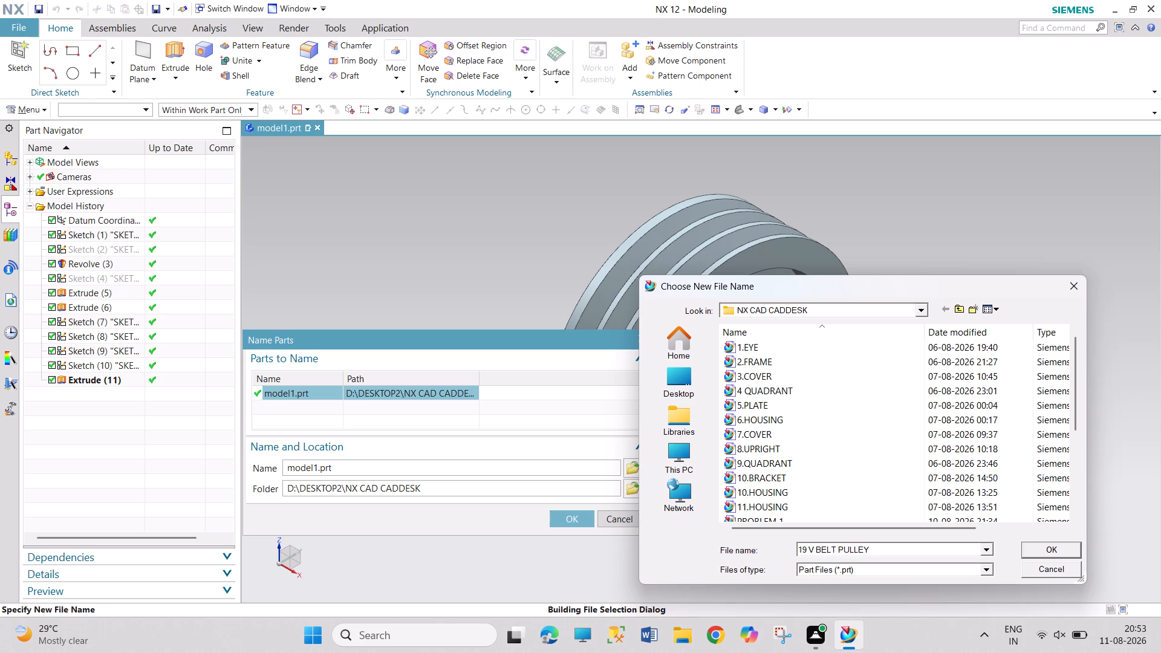
{"action": "key", "text": "Right"}
{"action": "key", "text": "Right"}
{"action": "key", "text": "Right"}
{"action": "key", "text": "Right"}
{"action": "key", "text": "Right"}
{"action": "key", "text": "Right"}
{"action": "key", "text": "Right"}
{"action": "key", "text": "Right"}
{"action": "key", "text": "Right"}
{"action": "key", "text": "Right"}
{"action": "key", "text": "Right"}
{"action": "key", "text": "Right"}
{"action": "key", "text": "Right"}
{"action": "key", "text": "Right"}
{"action": "key", "text": "Right"}
{"action": "key", "text": "Right"}
{"action": "key", "text": "Return"}
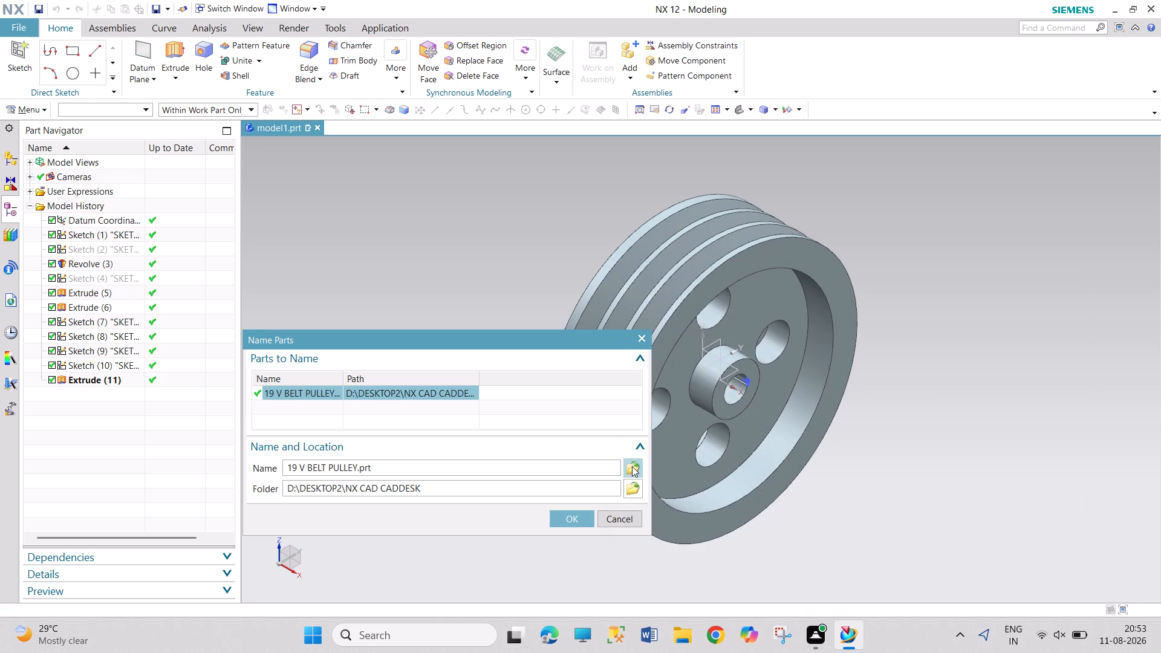
{"action": "left_click", "coordinate": [569, 519]}
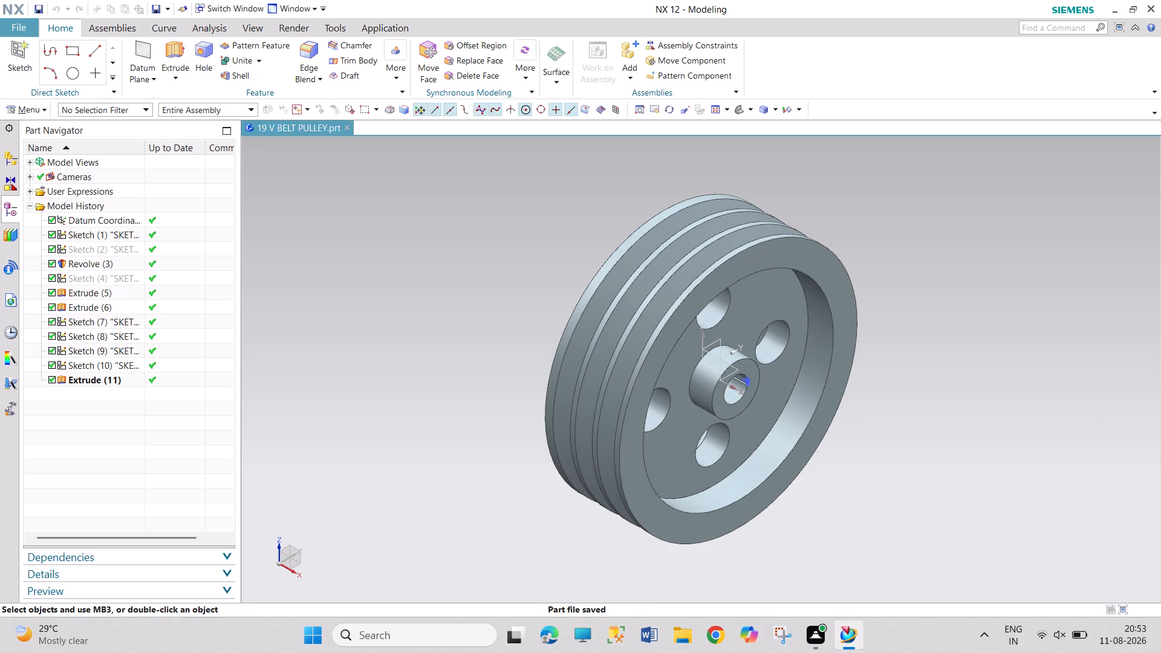
Hide the keyway sketch at the hub bore.
{"action": "scroll", "coordinate": [772, 394], "scroll_direction": "up", "scroll_amount": 7}
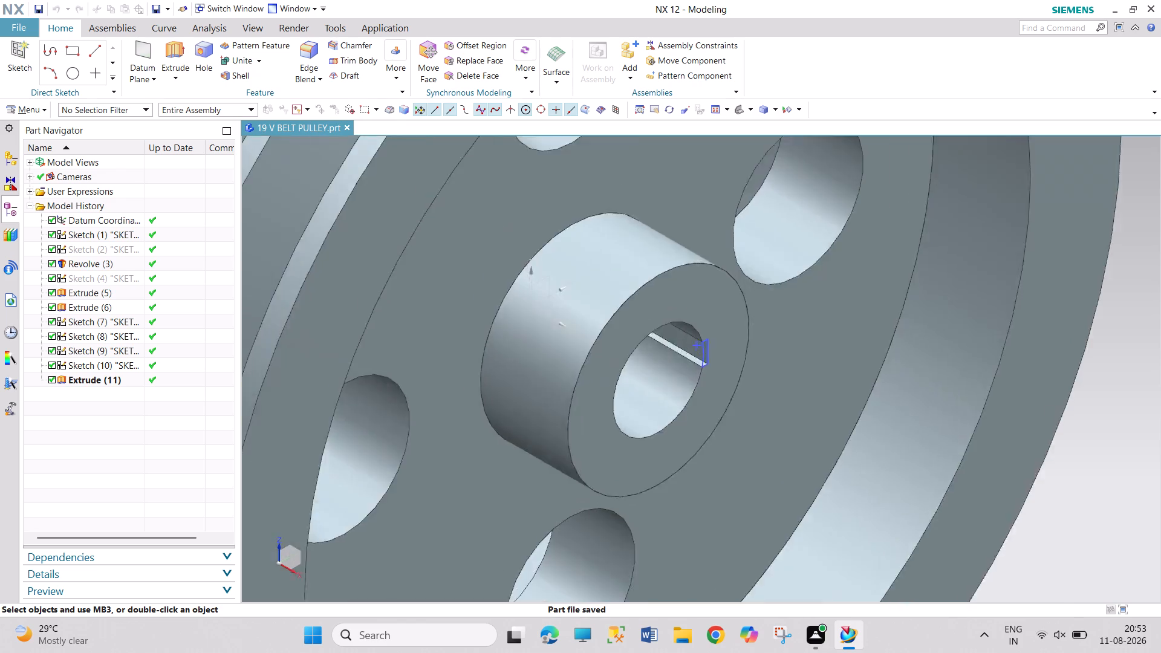
{"action": "right_click", "coordinate": [703, 344]}
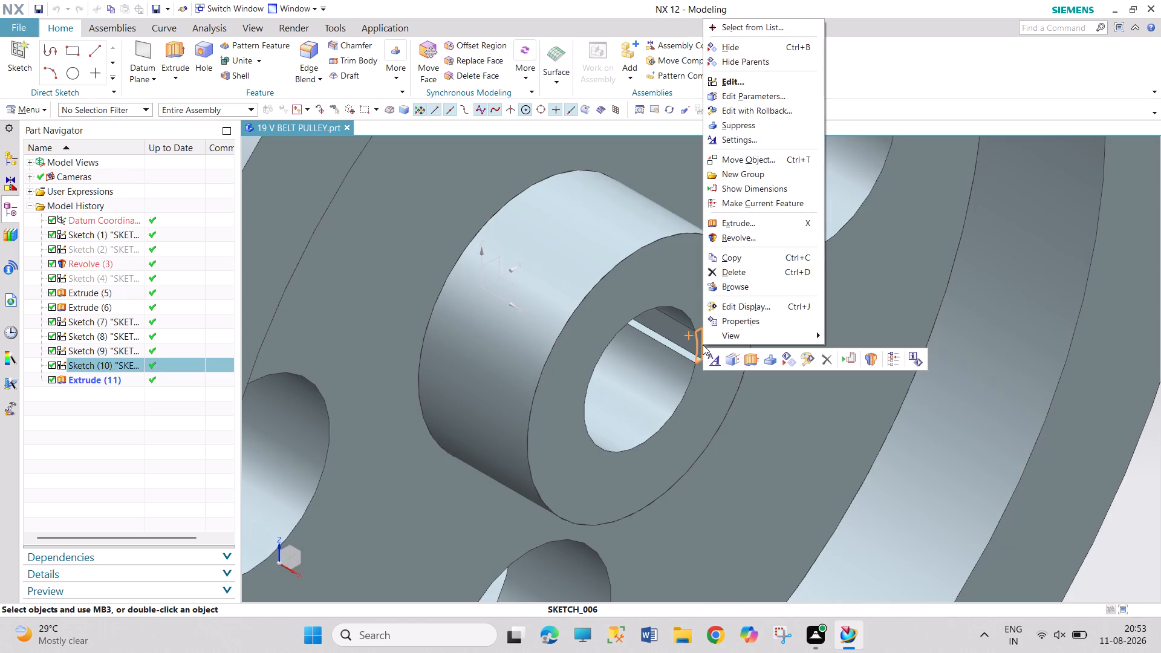
{"action": "left_click", "coordinate": [761, 52]}
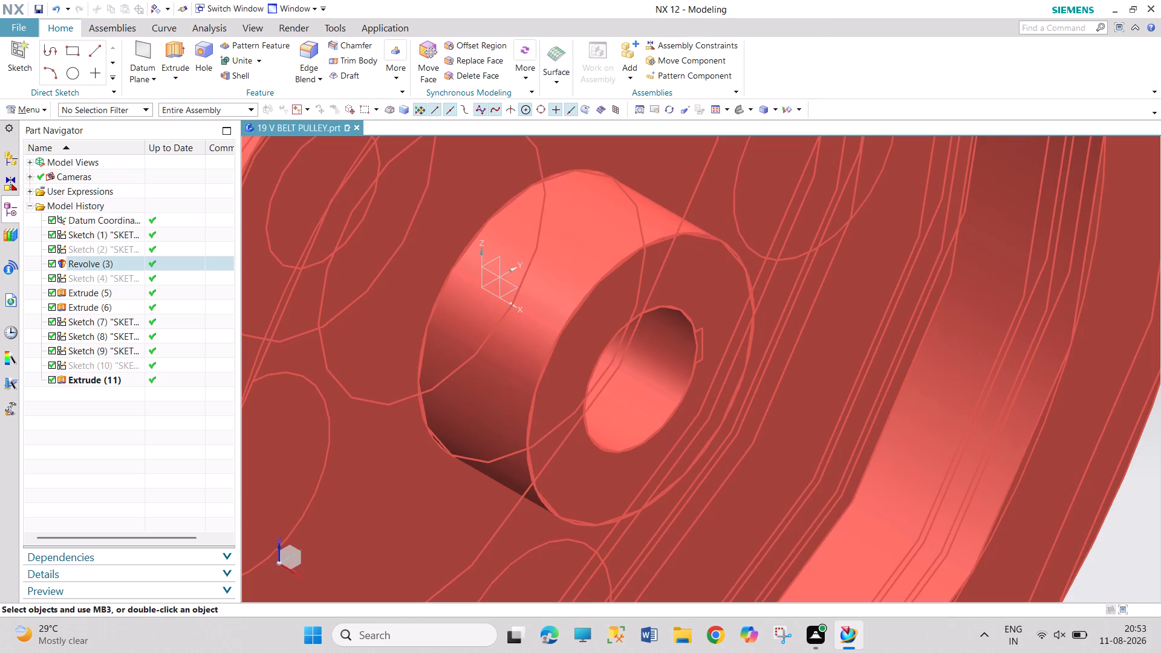
Save the pulley part again.
{"action": "key", "text": "ctrl+s"}
{"action": "scroll", "coordinate": [831, 337], "scroll_direction": "down", "scroll_amount": 3}
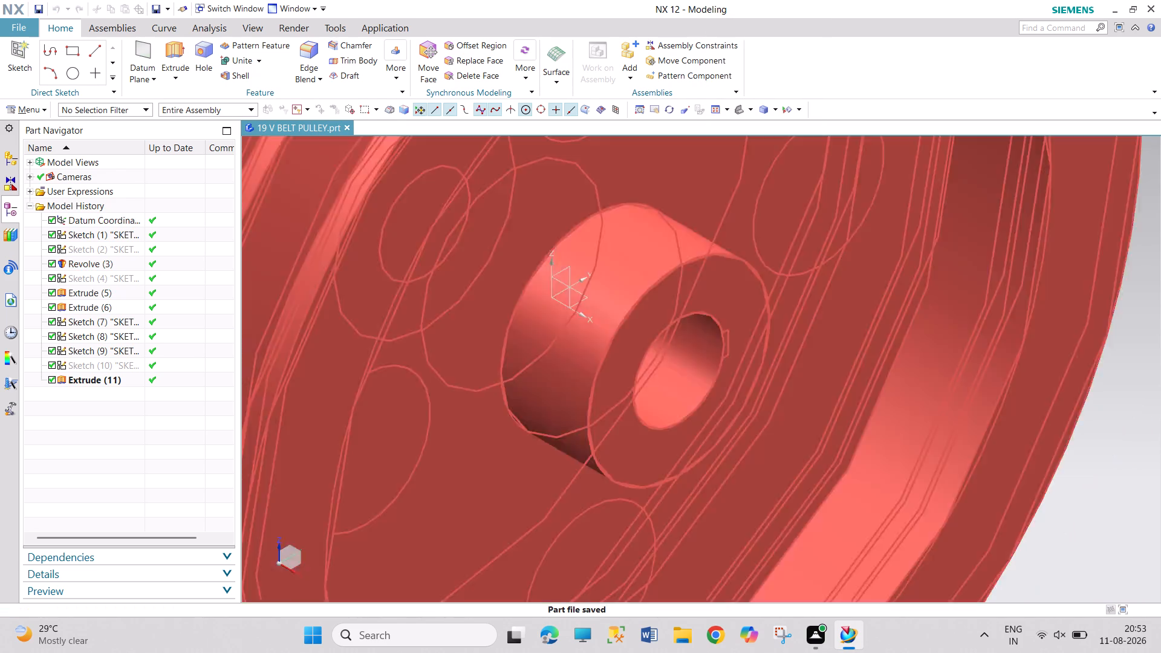
{"action": "scroll", "coordinate": [830, 339], "scroll_direction": "down", "scroll_amount": 2}
{"action": "scroll", "coordinate": [901, 423], "scroll_direction": "down", "scroll_amount": 2}
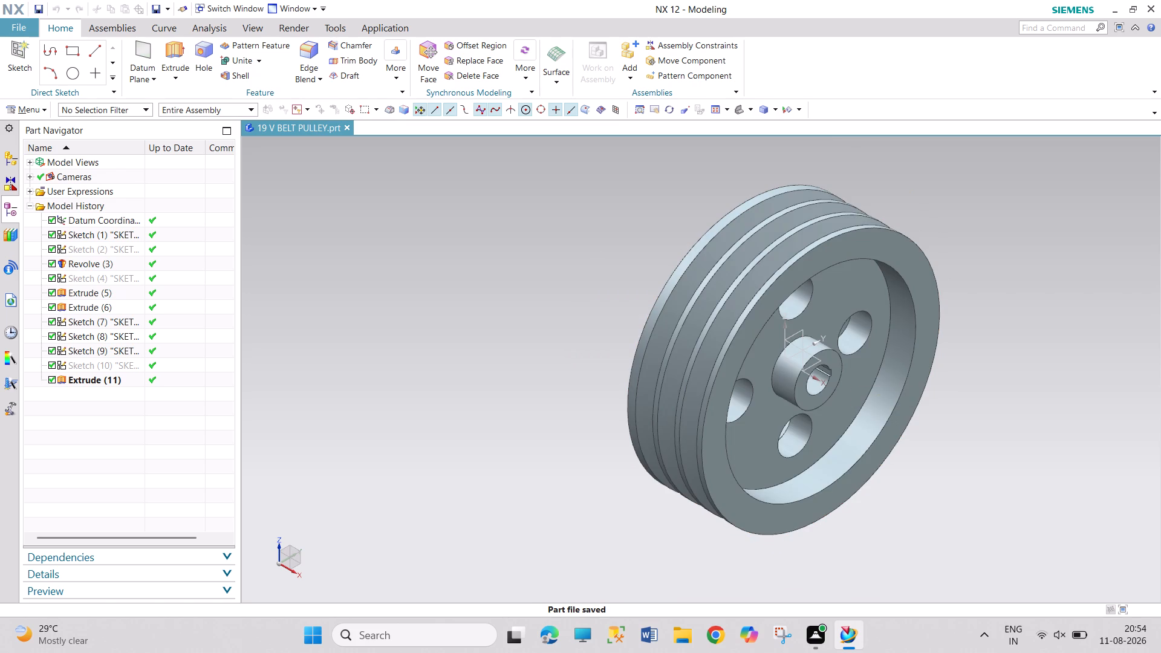
Create a new part from the Model template in millimetres.
{"action": "key", "text": "ctrl+n"}
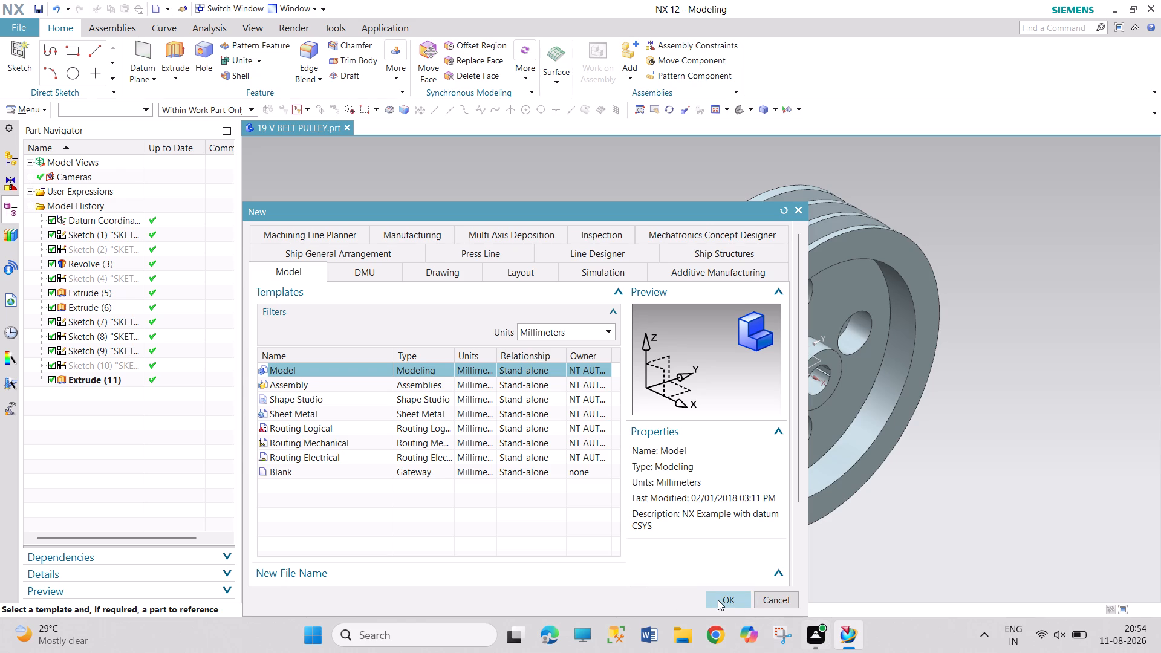
{"action": "left_click", "coordinate": [718, 600]}
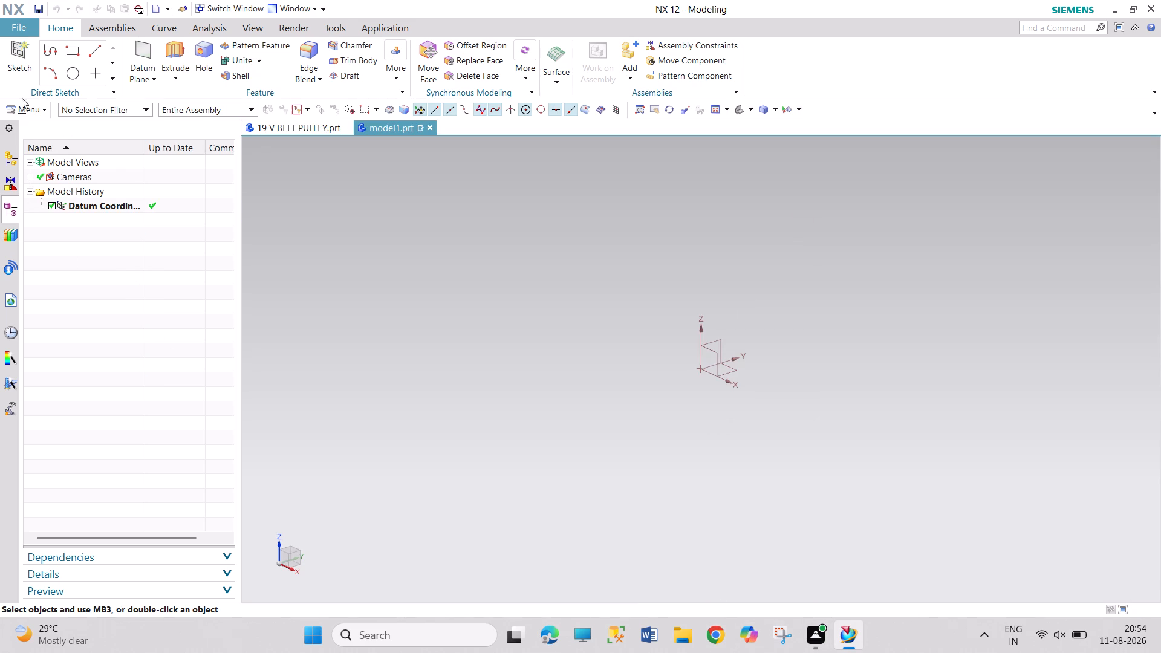
Start a sketch in the task environment on the XY plane of the datum coordinate system.
{"action": "left_click", "coordinate": [35, 106]}
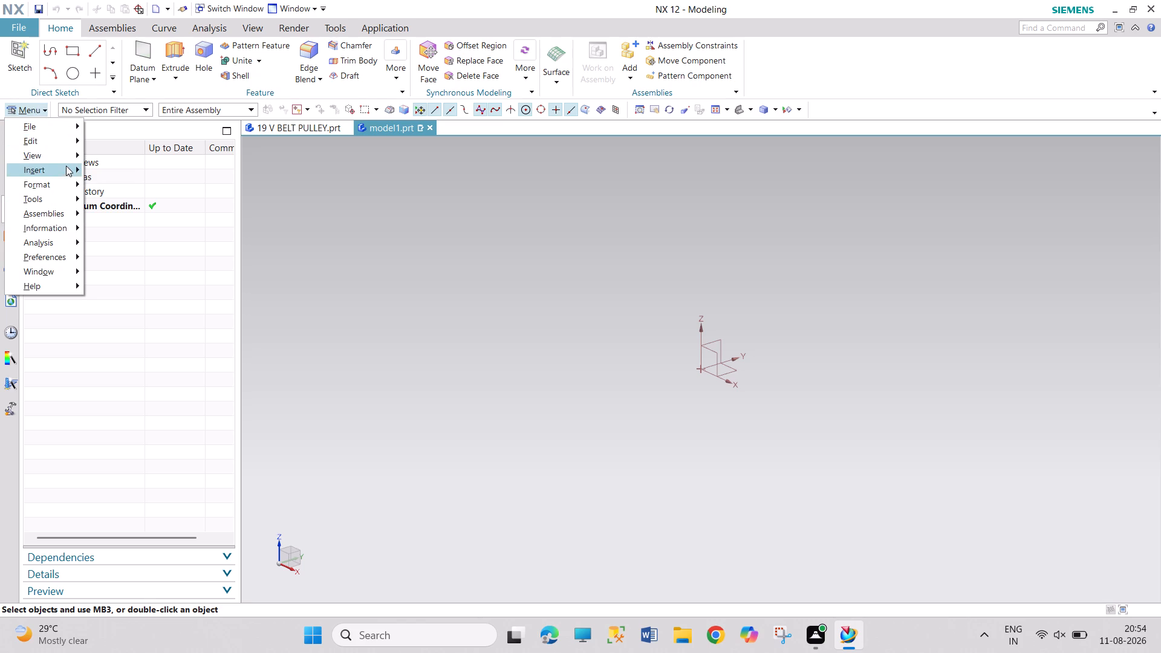
{"action": "left_click", "coordinate": [66, 168]}
{"action": "left_click_drag", "start_coordinate": [166, 183], "coordinate": [183, 185]}
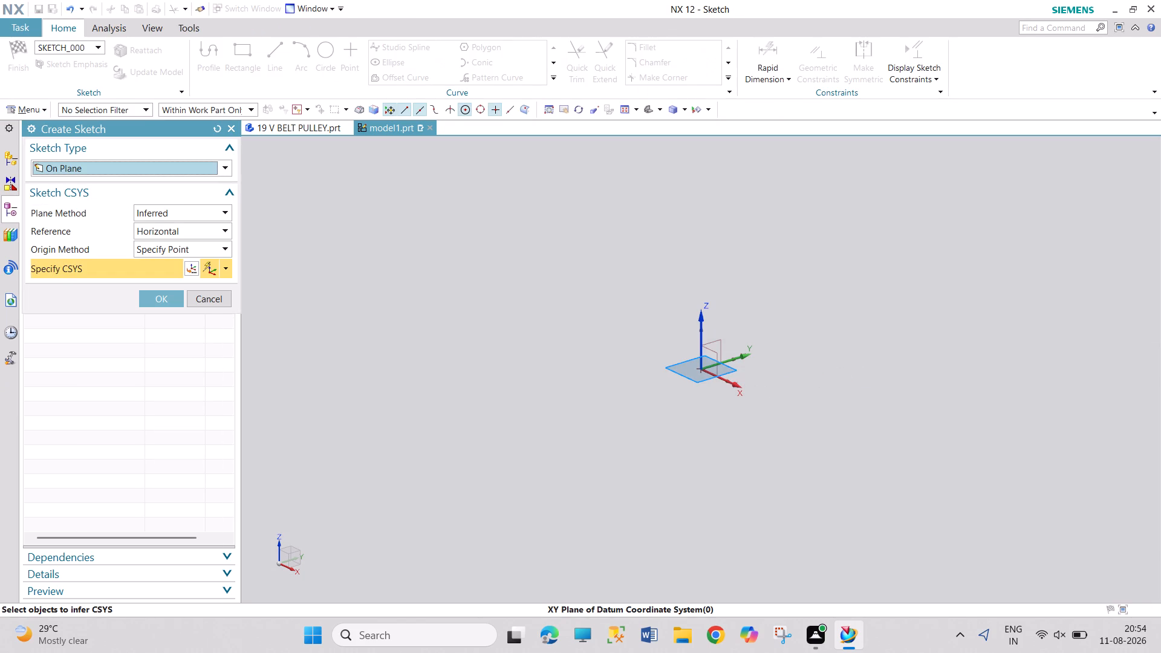
{"action": "left_click", "coordinate": [151, 304]}
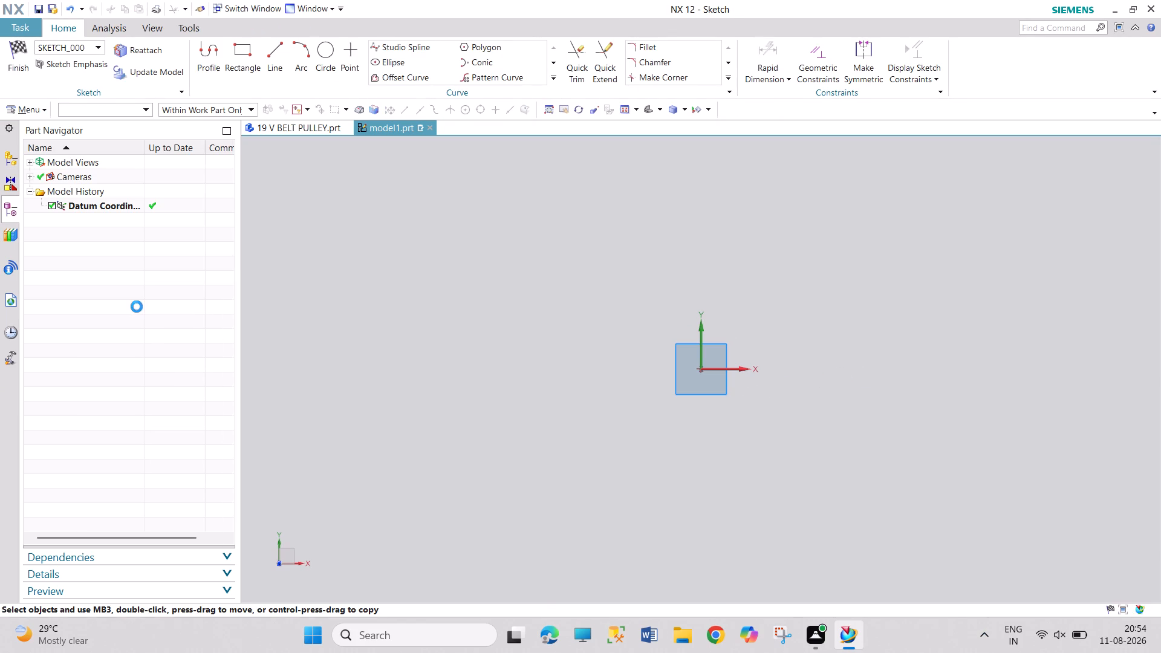
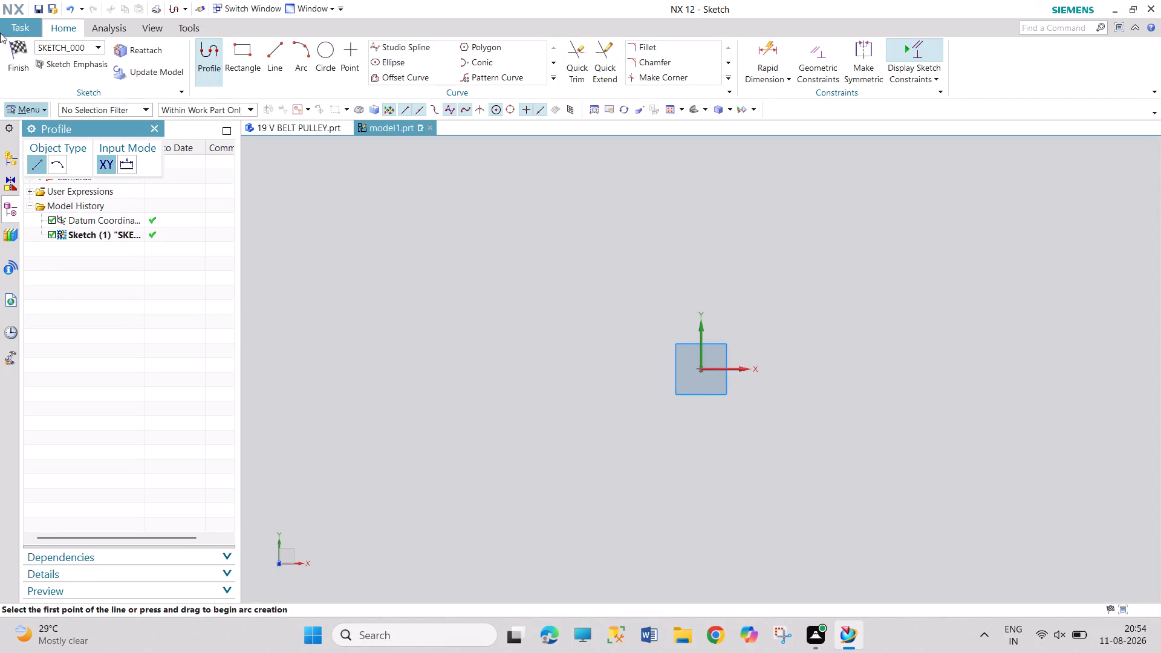
Finish the empty sketch in the new part and switch to the 19 V BELT PULLEY part.
{"action": "left_click", "coordinate": [282, 128]}
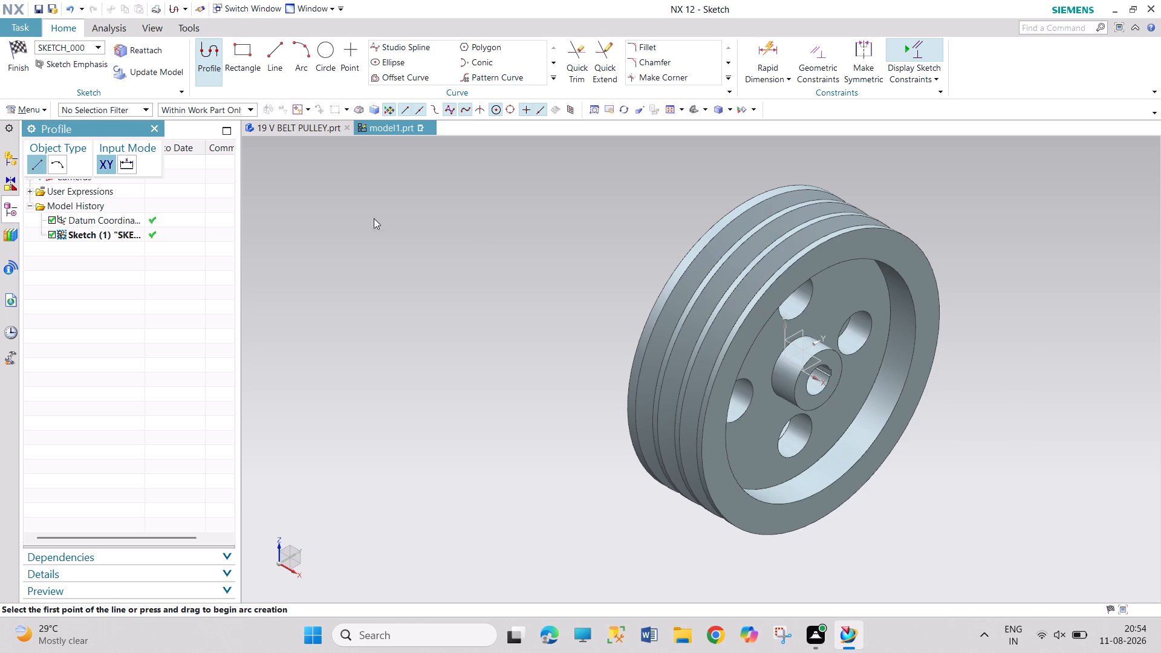
{"action": "left_click", "coordinate": [28, 74]}
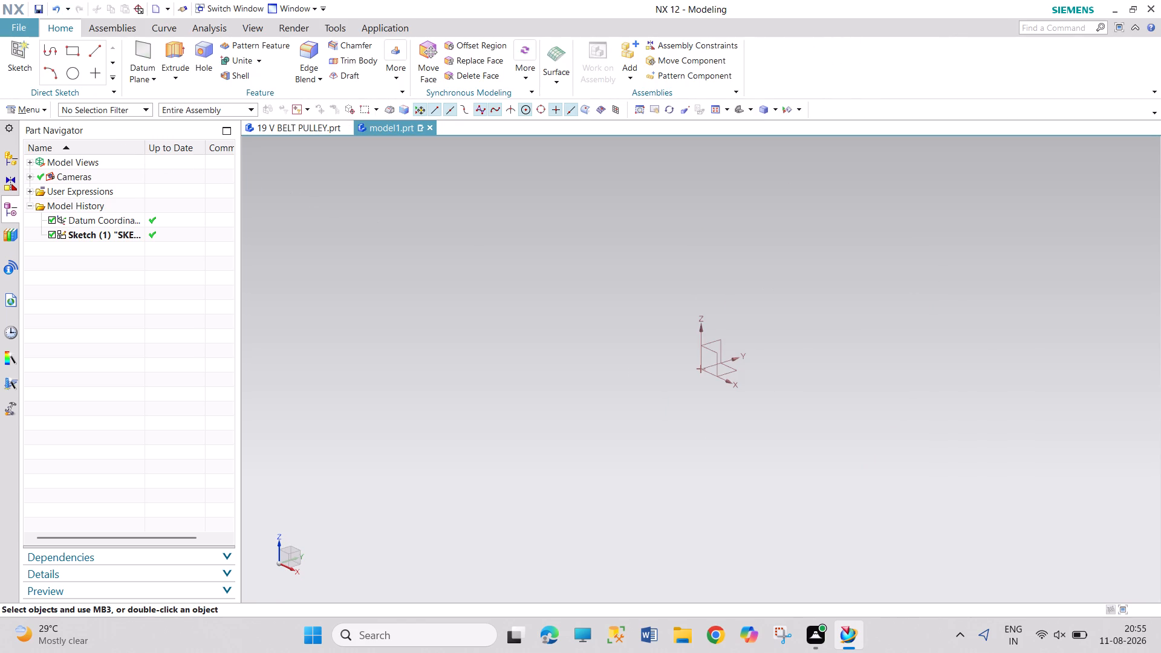
{"action": "left_click", "coordinate": [306, 126]}
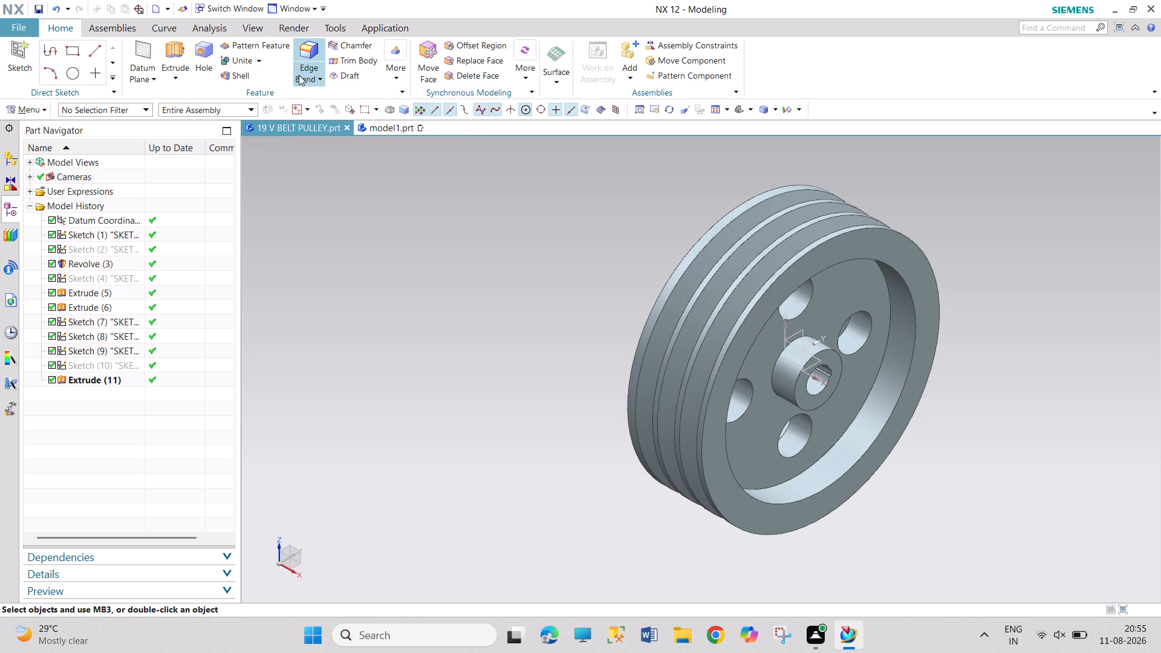
Apply a 5 mm circular edge blend where the web meets the inner rim wall on one side of the pulley.
{"action": "left_click", "coordinate": [319, 76]}
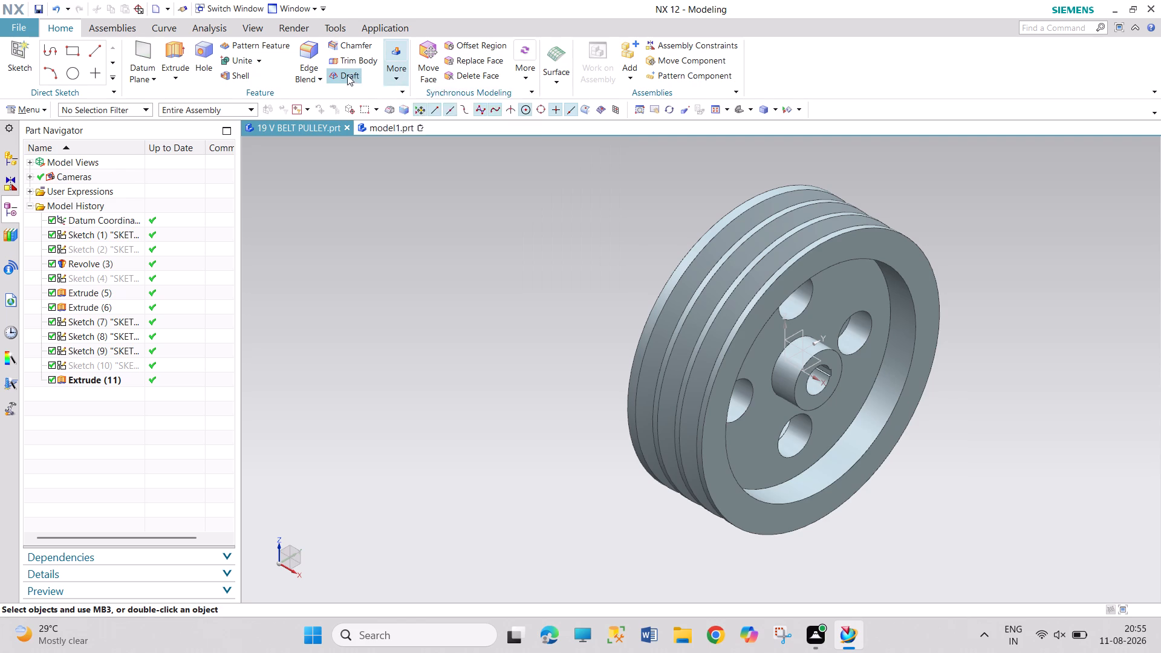
{"action": "left_click", "coordinate": [308, 48]}
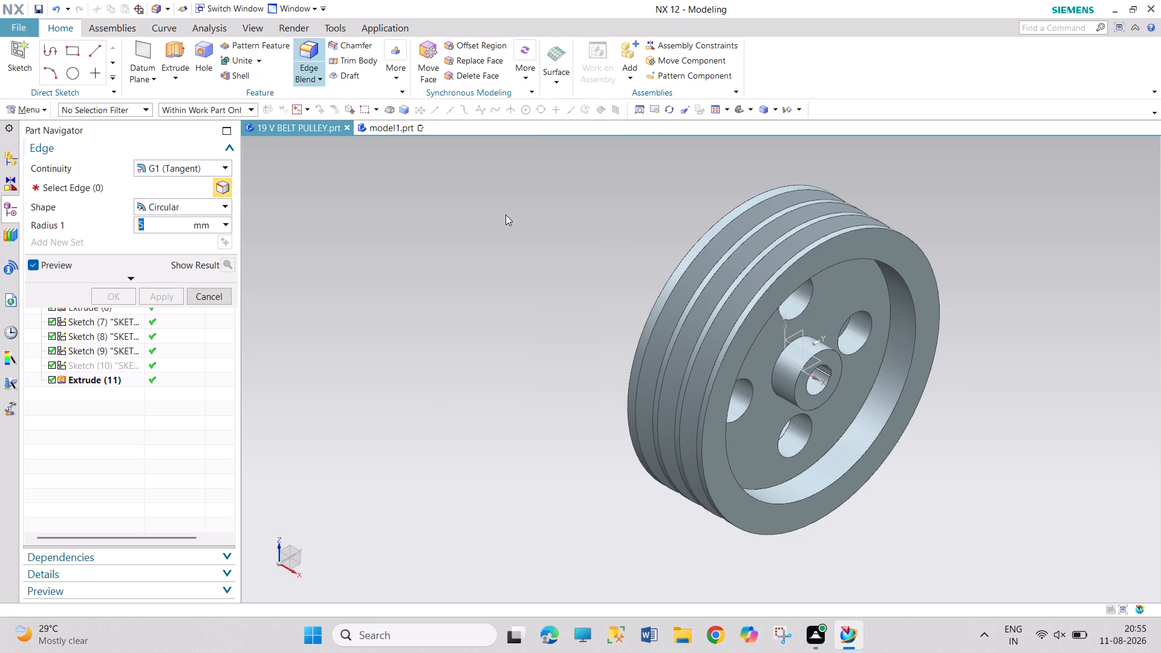
{"action": "middle_click_drag", "start_coordinate": [507, 216], "coordinate": [446, 169]}
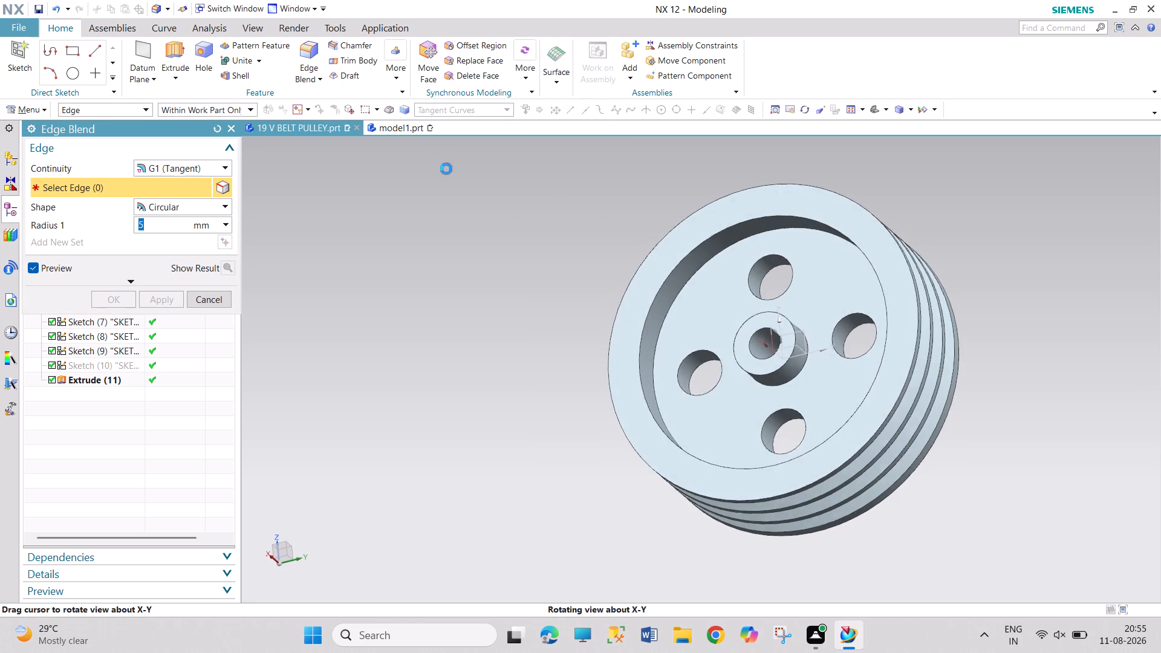
{"action": "middle_click_drag", "start_coordinate": [446, 169], "coordinate": [443, 170]}
{"action": "scroll", "coordinate": [599, 177], "scroll_direction": "up", "scroll_amount": 3}
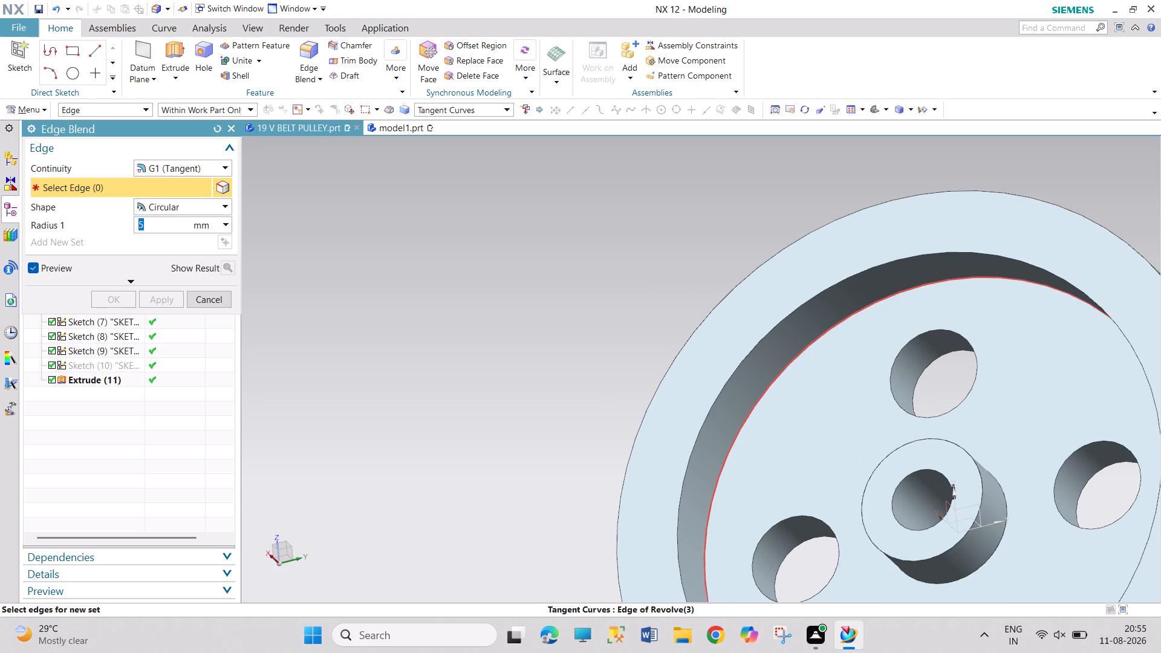
{"action": "left_click", "coordinate": [907, 291]}
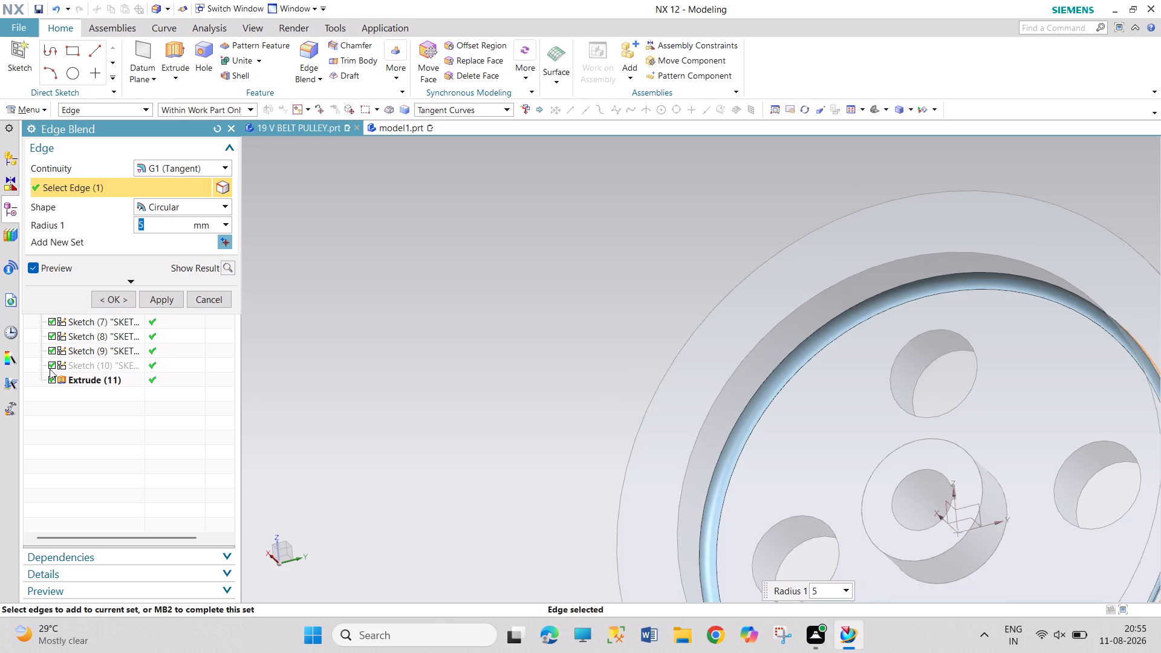
{"action": "left_click", "coordinate": [106, 301]}
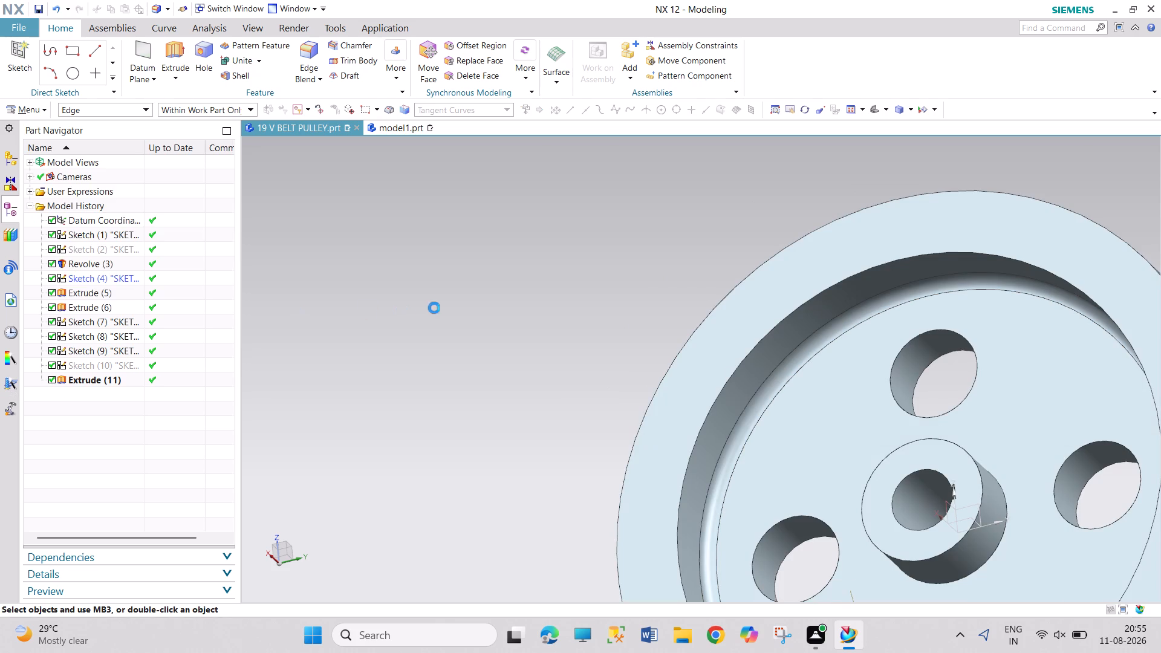
Apply a 5 mm circular edge blend to the matching web-to-rim inner edge on the pulley's opposite side.
{"action": "middle_click_drag", "start_coordinate": [465, 294], "coordinate": [664, 313]}
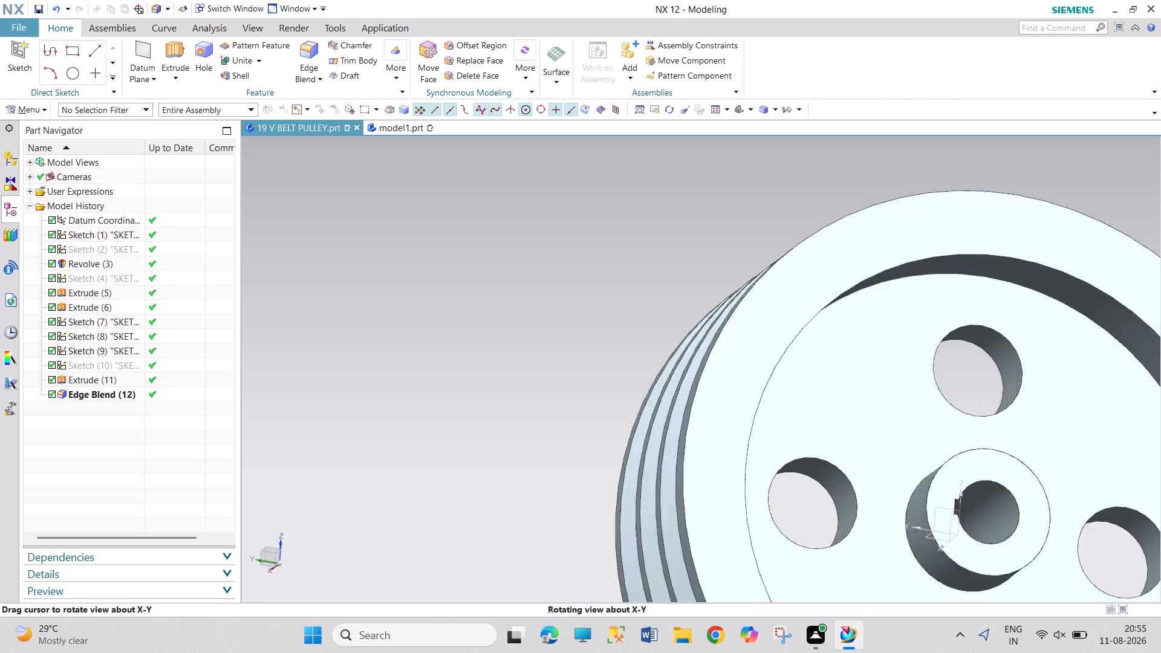
{"action": "middle_click_drag", "start_coordinate": [664, 313], "coordinate": [687, 304]}
{"action": "scroll", "coordinate": [987, 280], "scroll_direction": "up", "scroll_amount": 2}
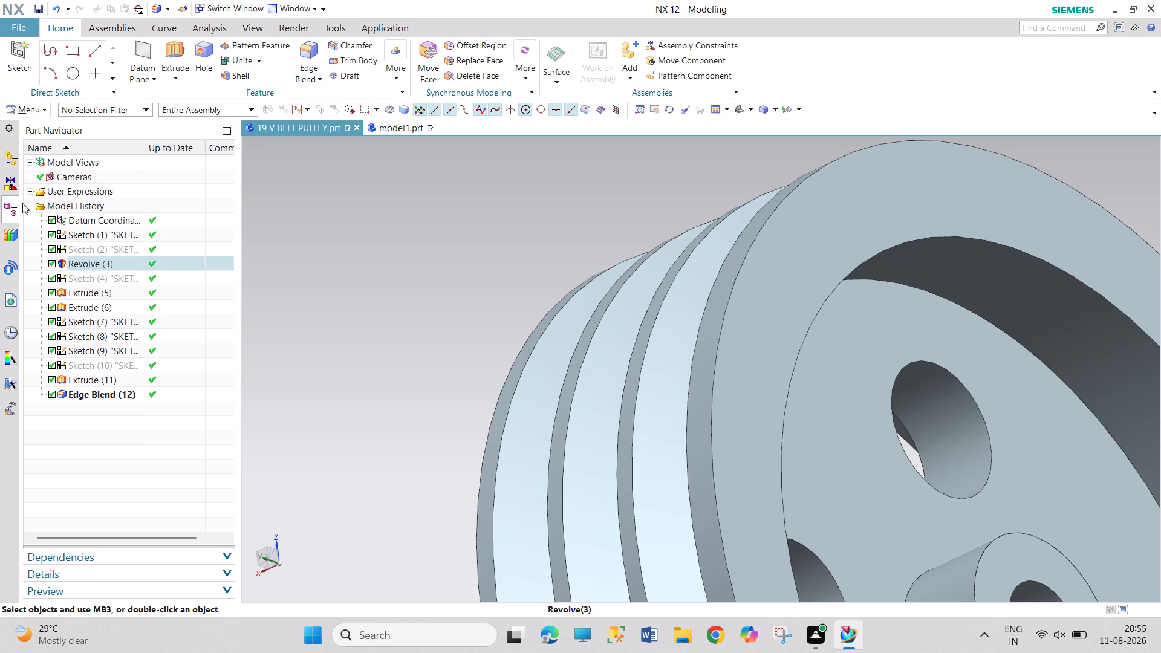
{"action": "left_click", "coordinate": [311, 57]}
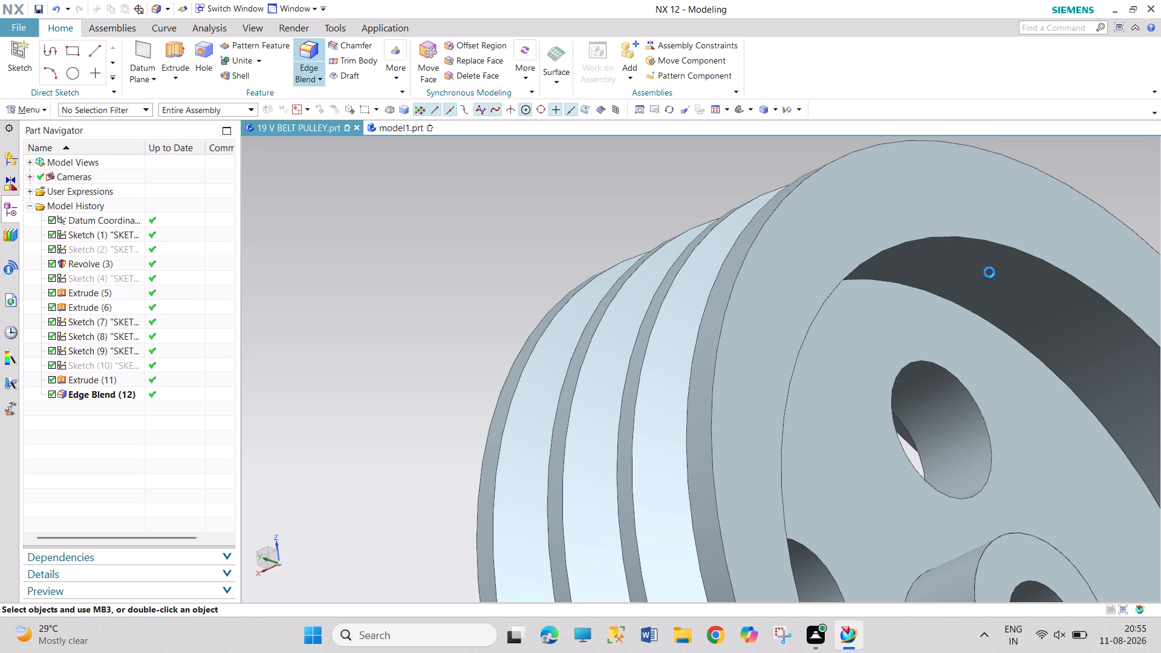
{"action": "left_click", "coordinate": [990, 324]}
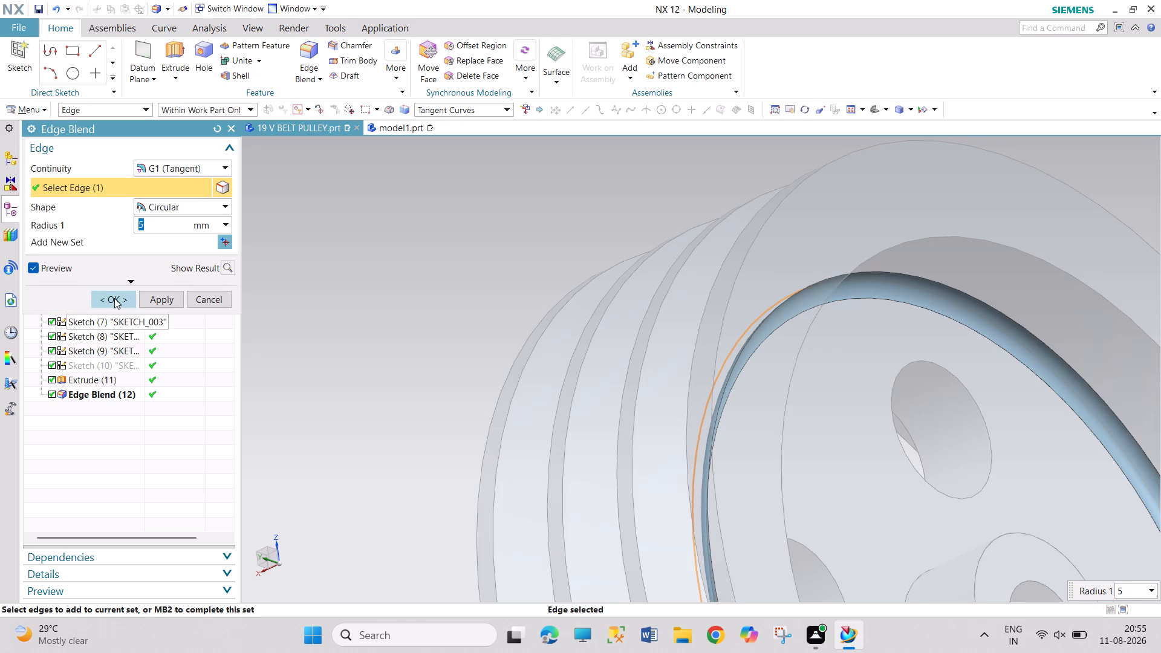
{"action": "left_click", "coordinate": [114, 297]}
Check the blends on both sides of the pulley and save the pulley part.
{"action": "scroll", "coordinate": [484, 251], "scroll_direction": "down", "scroll_amount": 4}
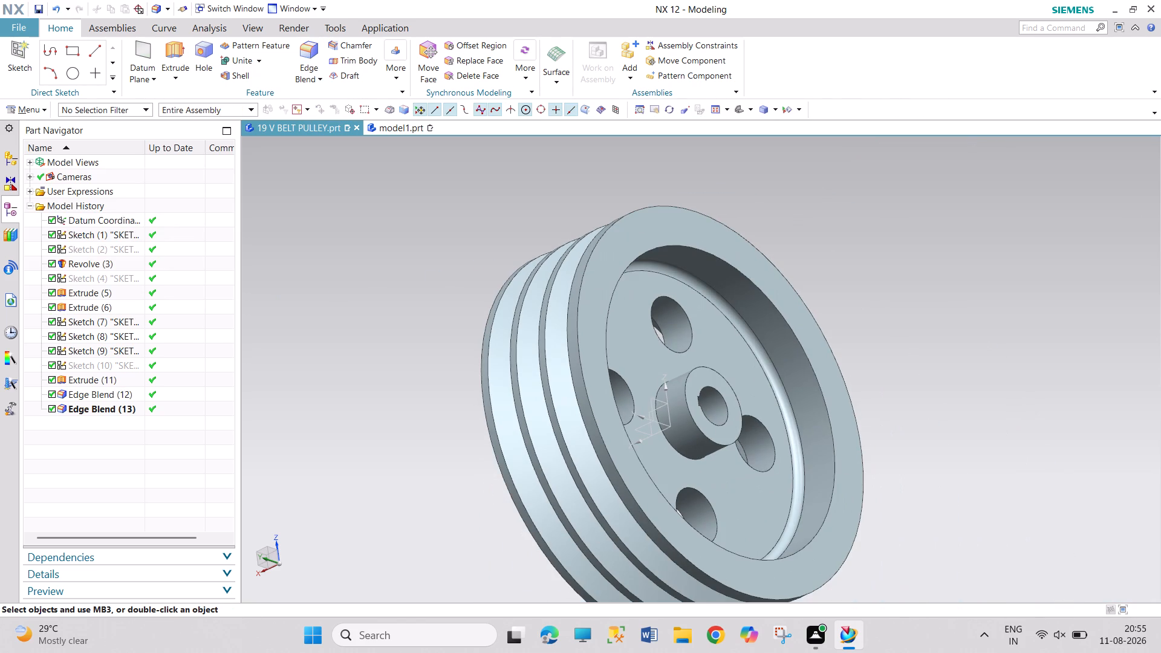
{"action": "middle_click_drag", "start_coordinate": [897, 369], "coordinate": [651, 353]}
{"action": "scroll", "coordinate": [894, 354], "scroll_direction": "up", "scroll_amount": 2}
{"action": "scroll", "coordinate": [894, 354], "scroll_direction": "down", "scroll_amount": 3}
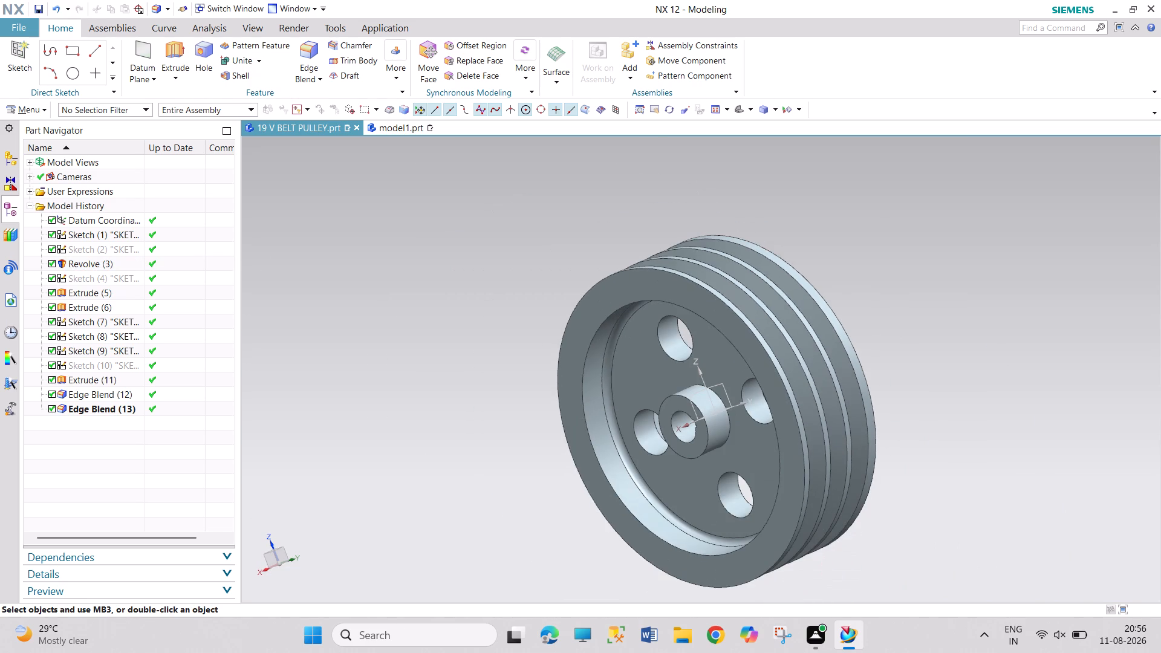
{"action": "scroll", "coordinate": [592, 576], "scroll_direction": "up", "scroll_amount": 1}
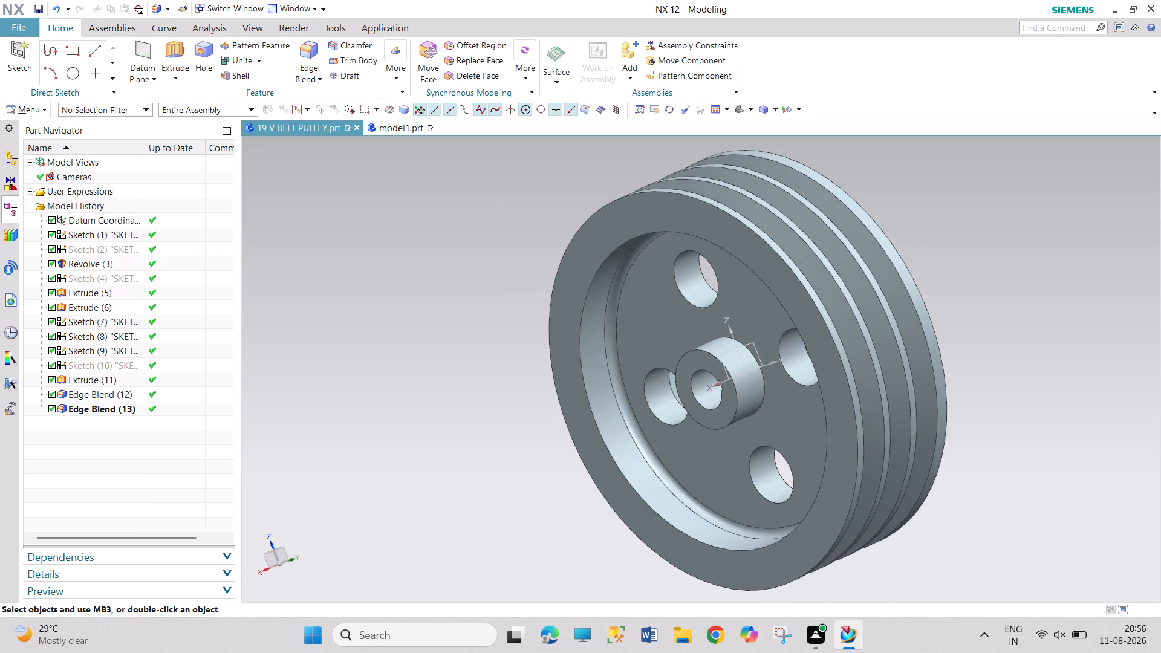
{"action": "middle_click_drag", "start_coordinate": [595, 556], "coordinate": [636, 542]}
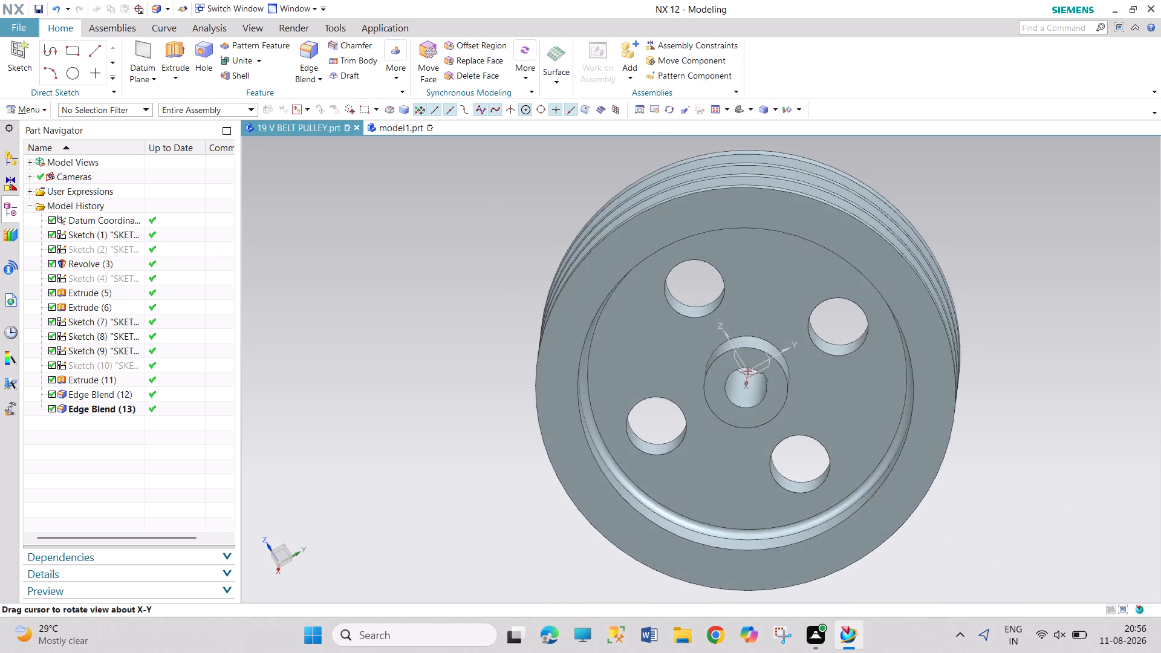
{"action": "key", "text": "ctrl+s"}
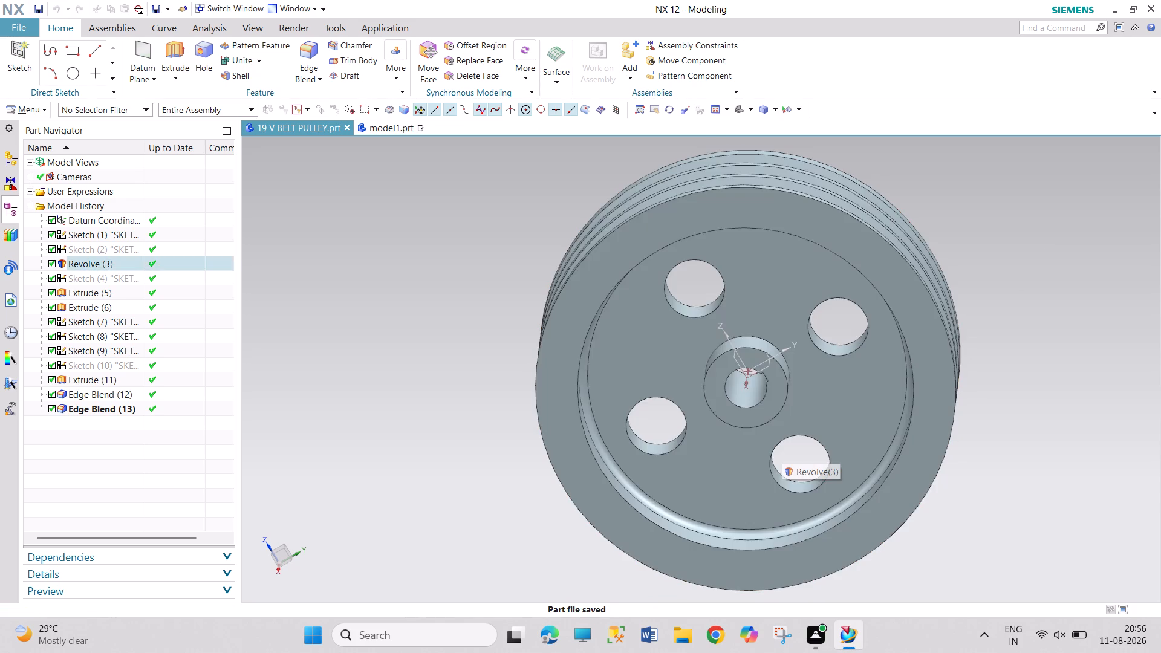
Switch to the model1 part and start a new task-environment sketch on the XY plane.
{"action": "left_click", "coordinate": [384, 133]}
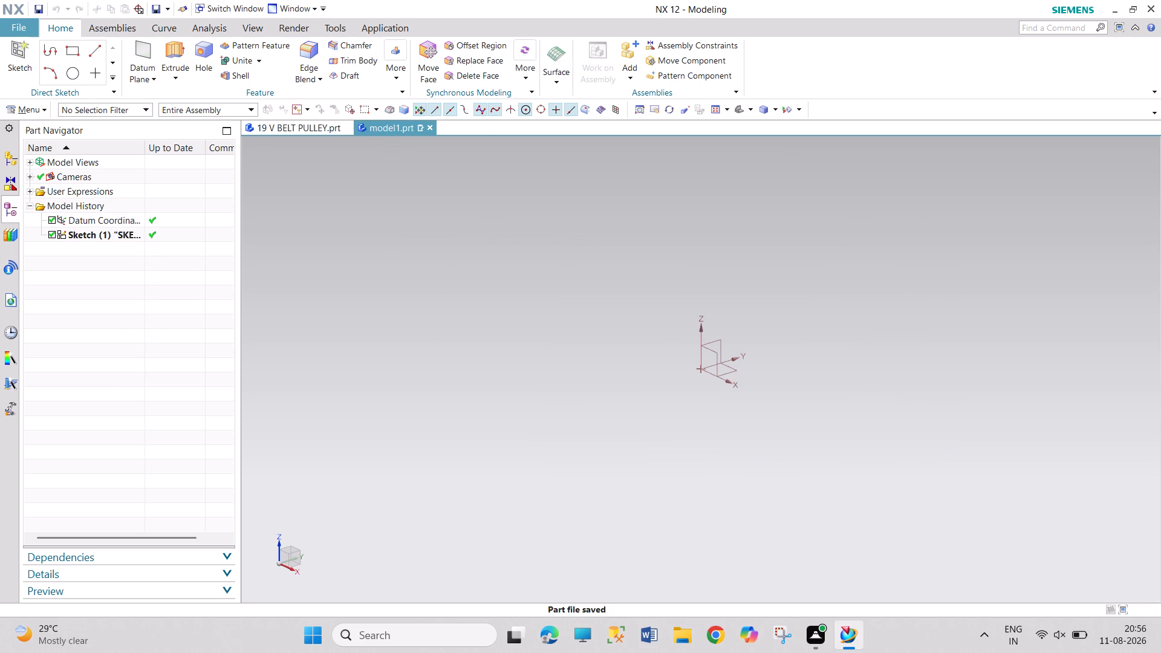
{"action": "left_click", "coordinate": [47, 109]}
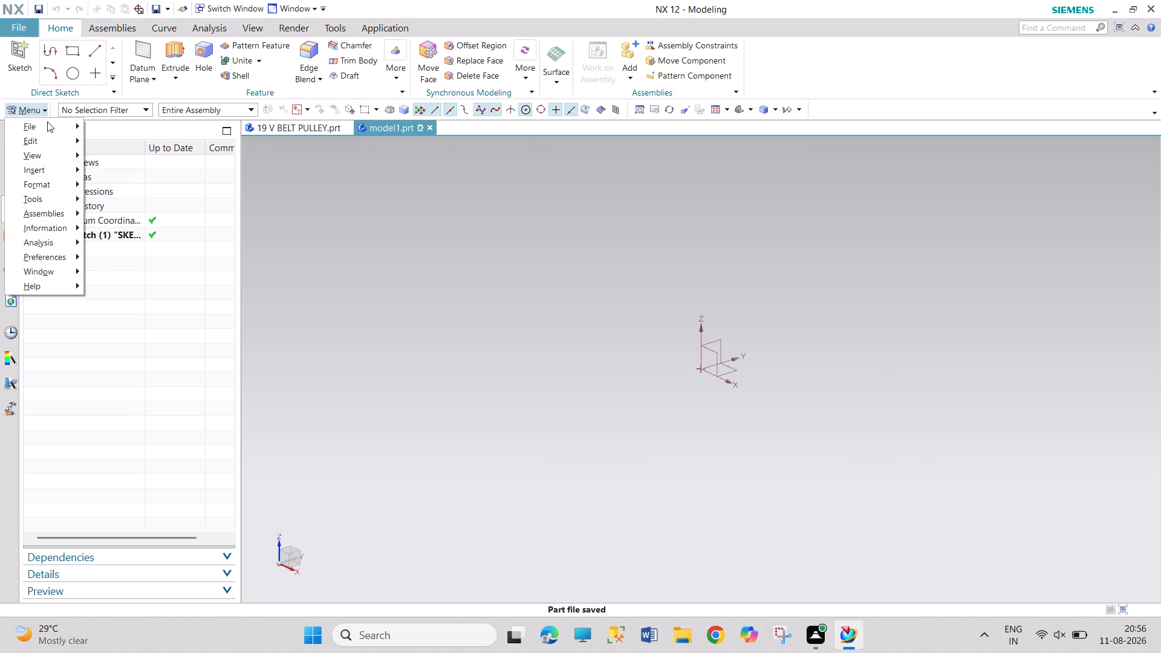
{"action": "left_click", "coordinate": [55, 172]}
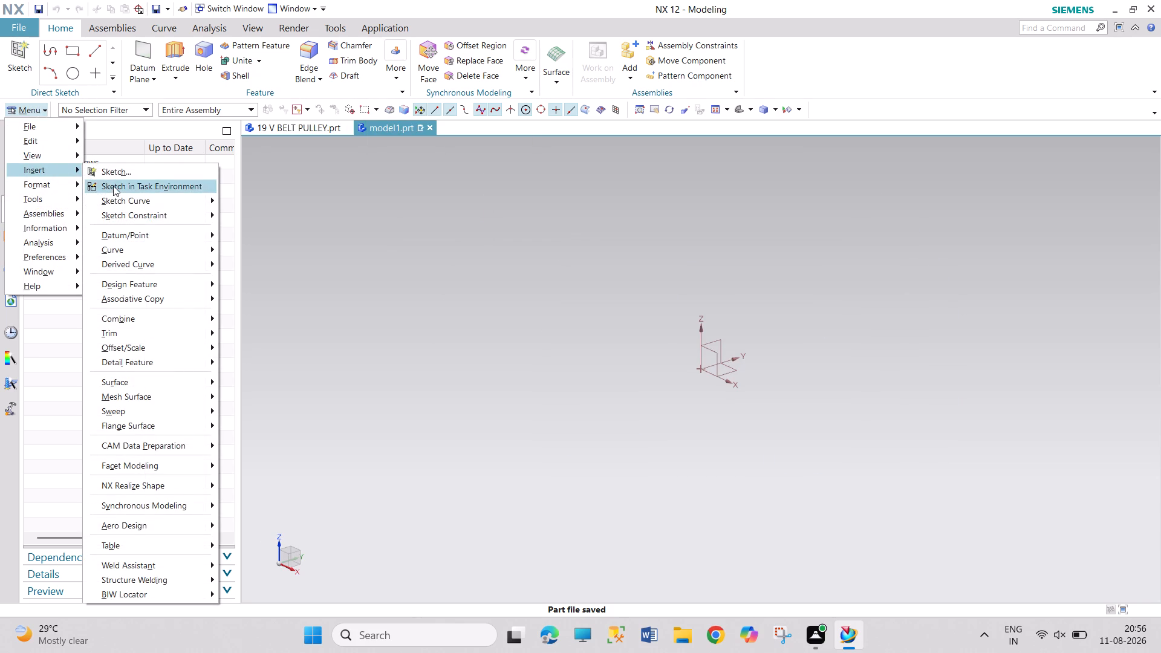
{"action": "left_click", "coordinate": [103, 189]}
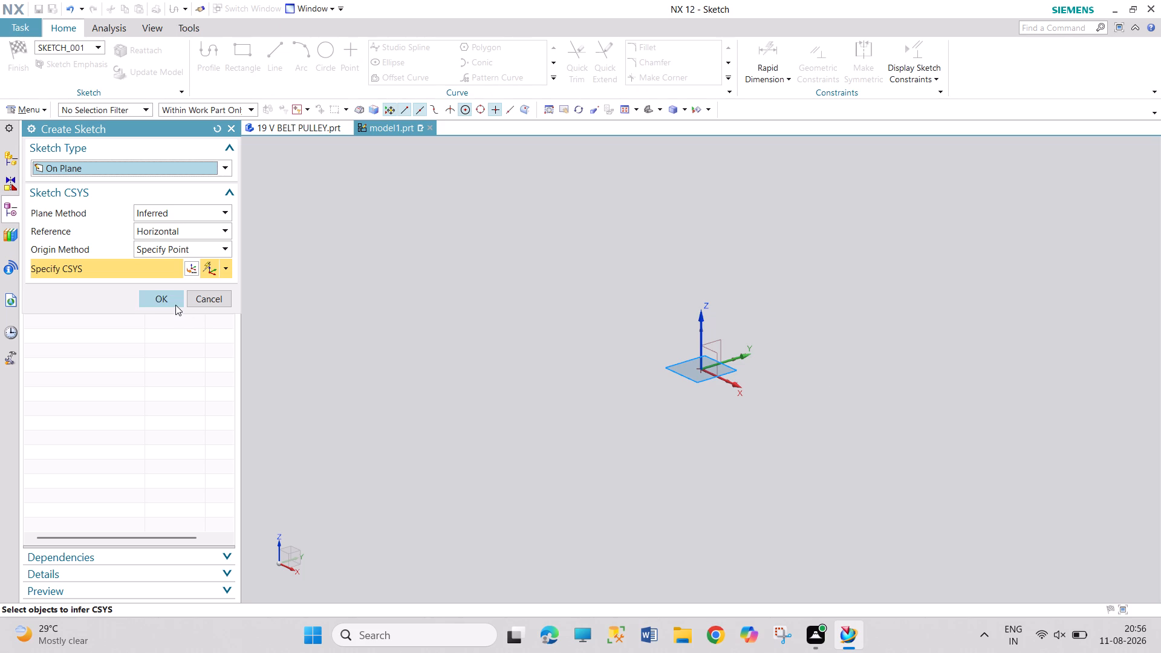
{"action": "left_click", "coordinate": [175, 305]}
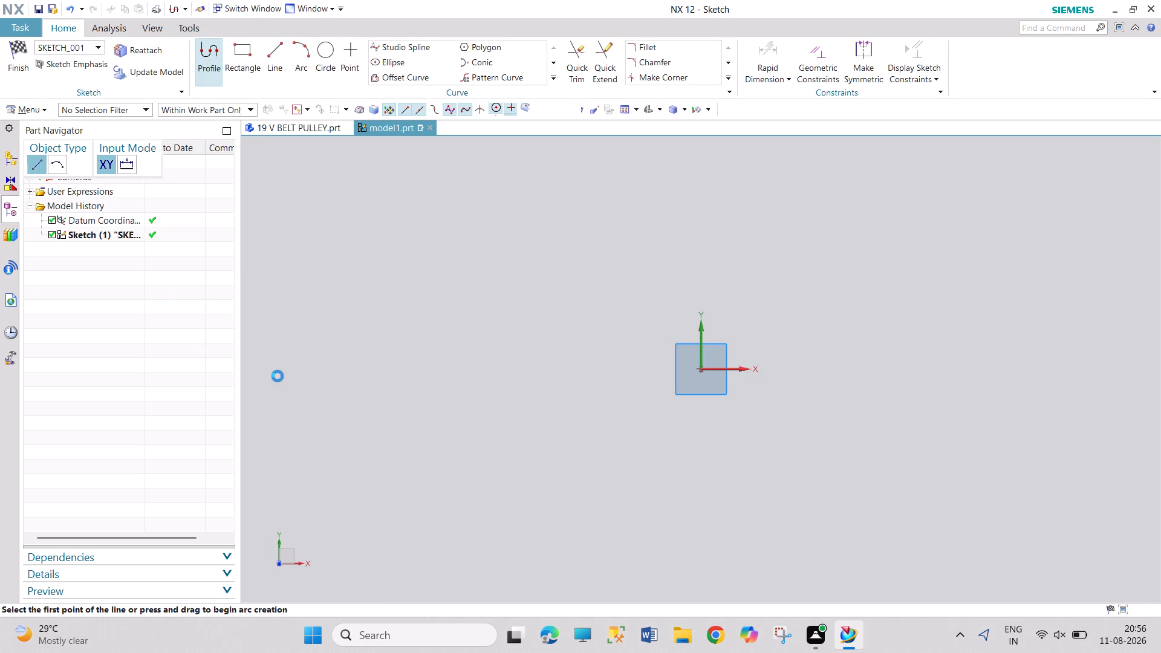